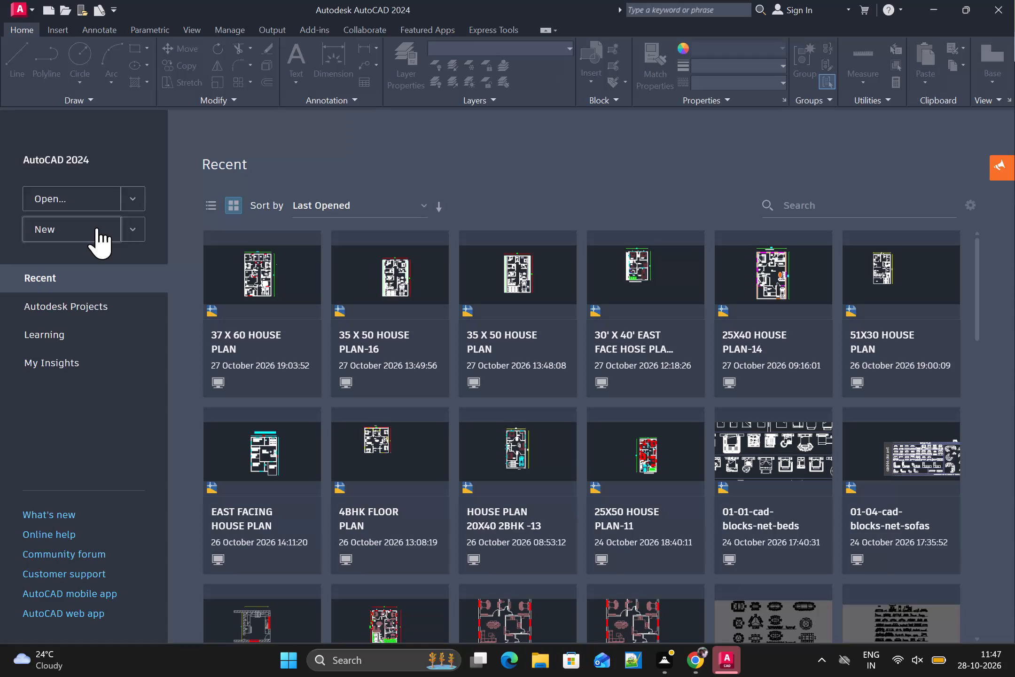
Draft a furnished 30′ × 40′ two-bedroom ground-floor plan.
Create a new blank drawing from the start page.
click(97, 228)
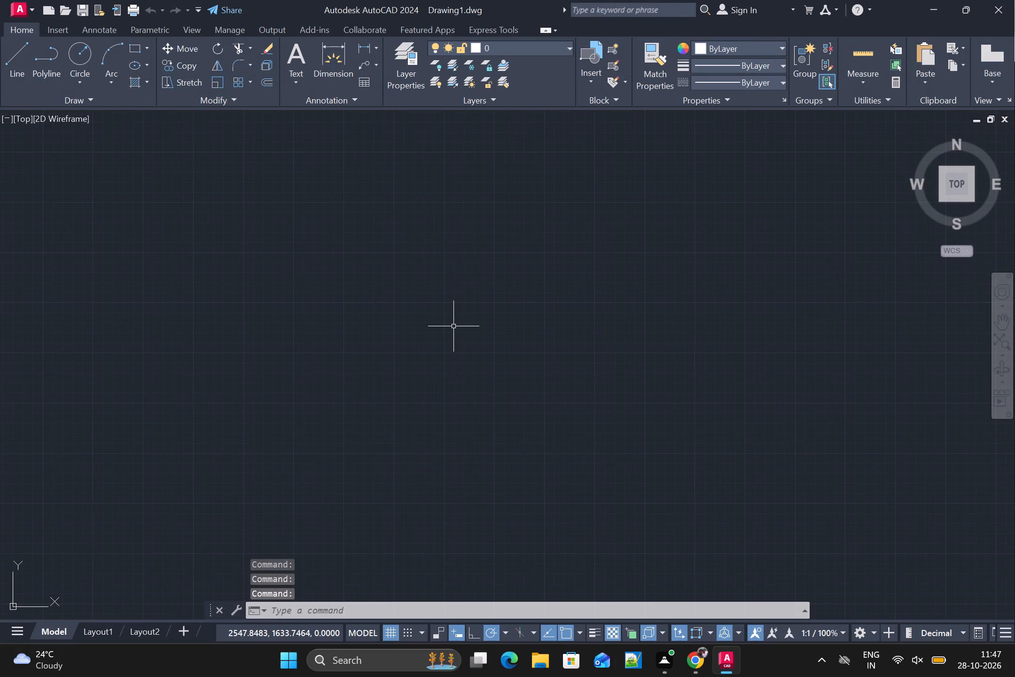
Open the ISO-25 dimension style for modification and set its text color to Cyan.
key(d)
key(Return)
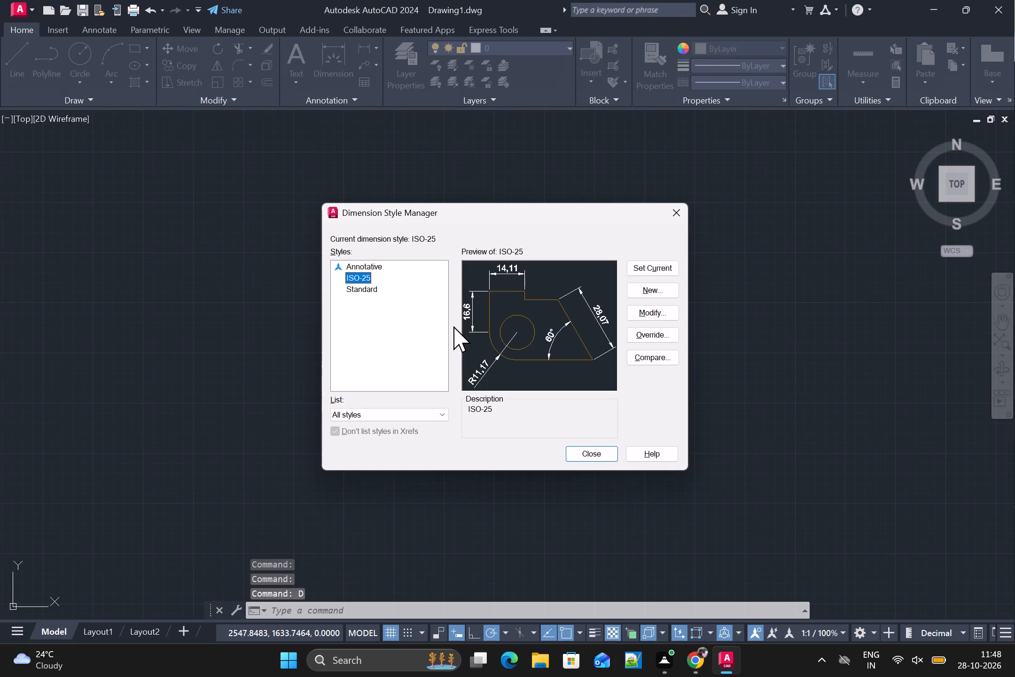
click(629, 316)
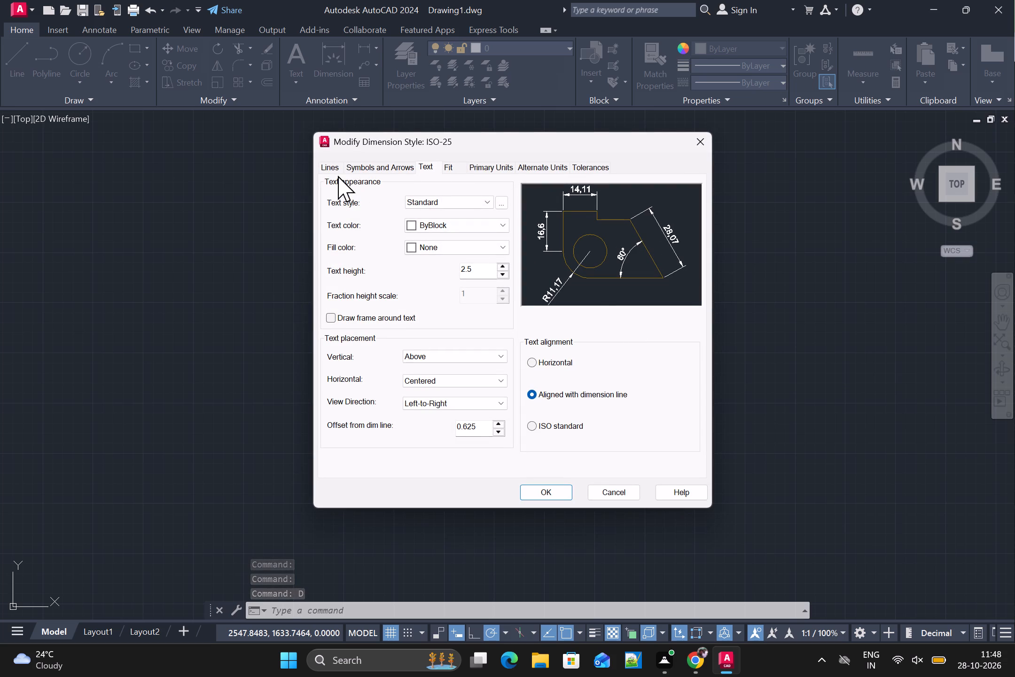
click(424, 209)
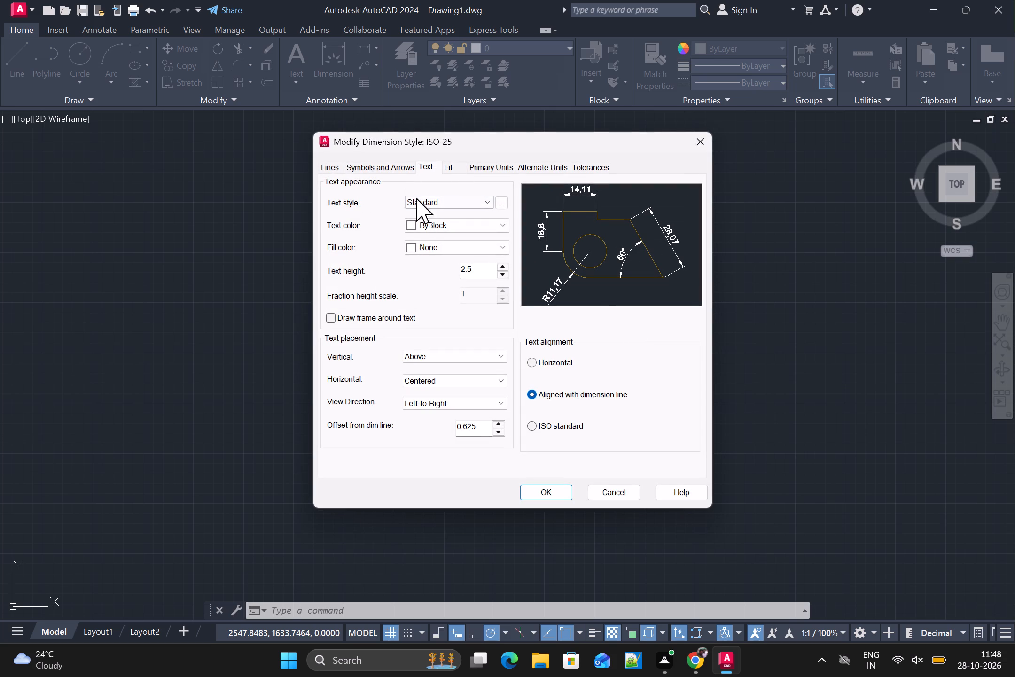
click(422, 203)
click(427, 199)
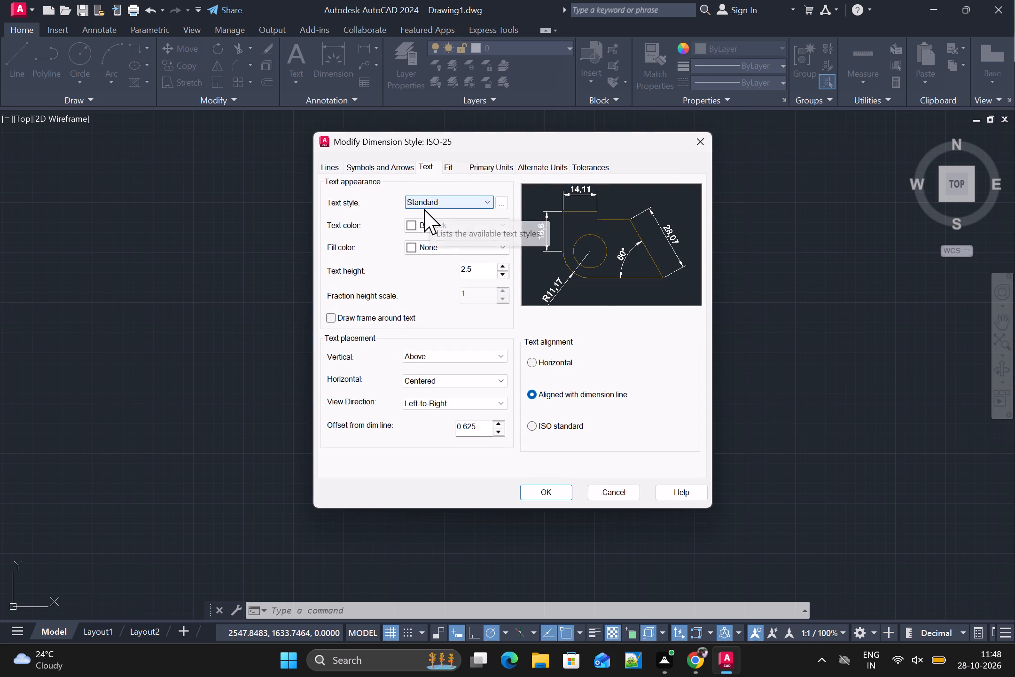
click(424, 226)
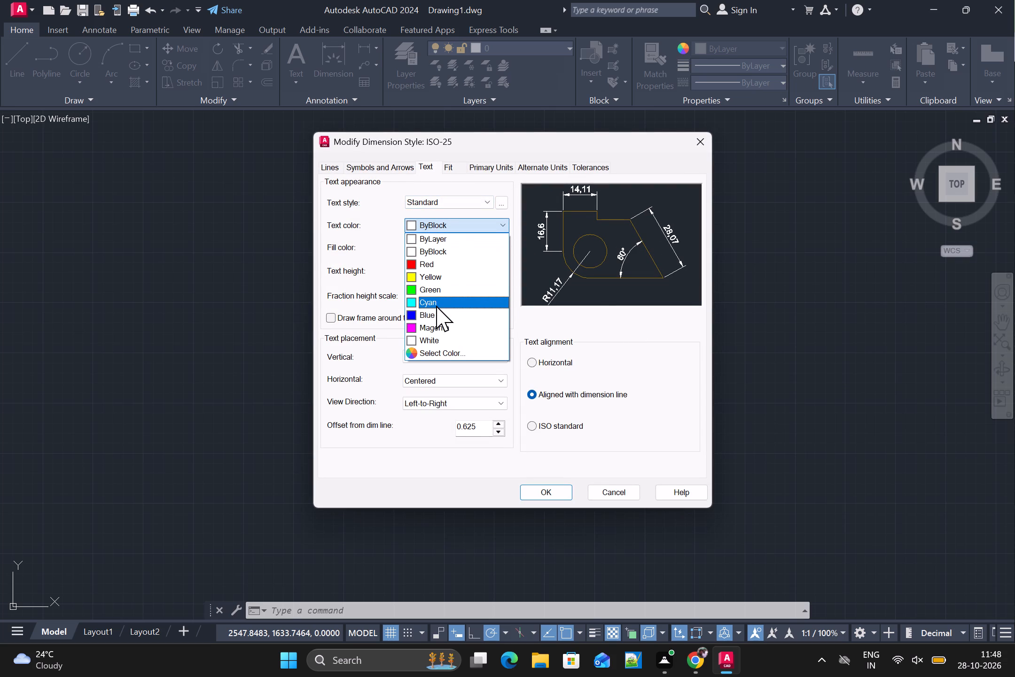
click(436, 306)
Set the dimension style's first and second arrowheads to Architectural tick.
click(367, 166)
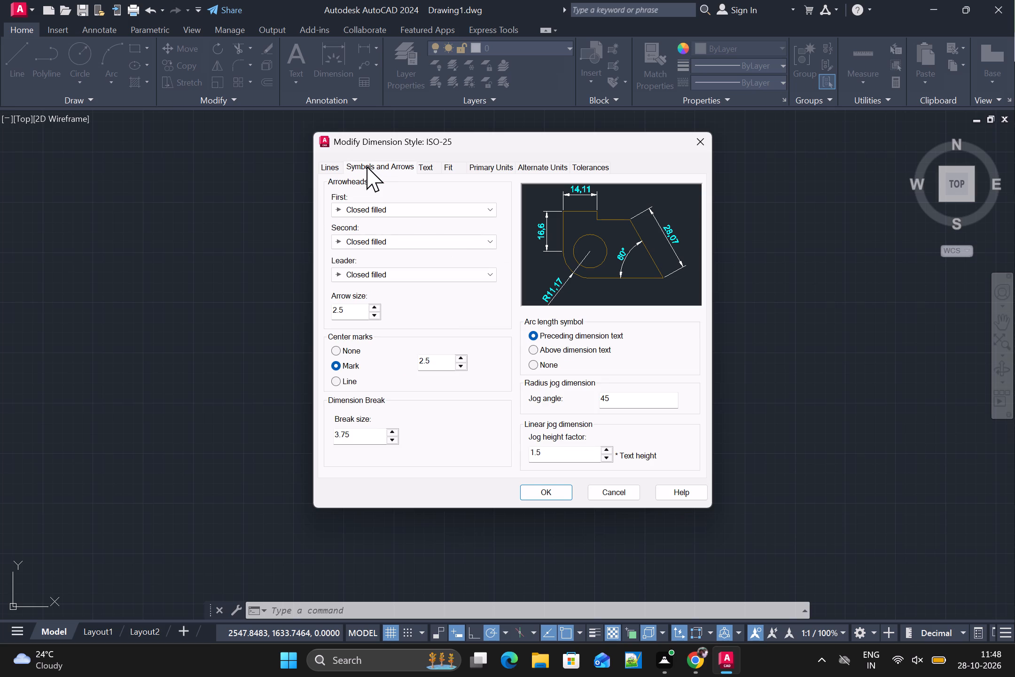
click(359, 204)
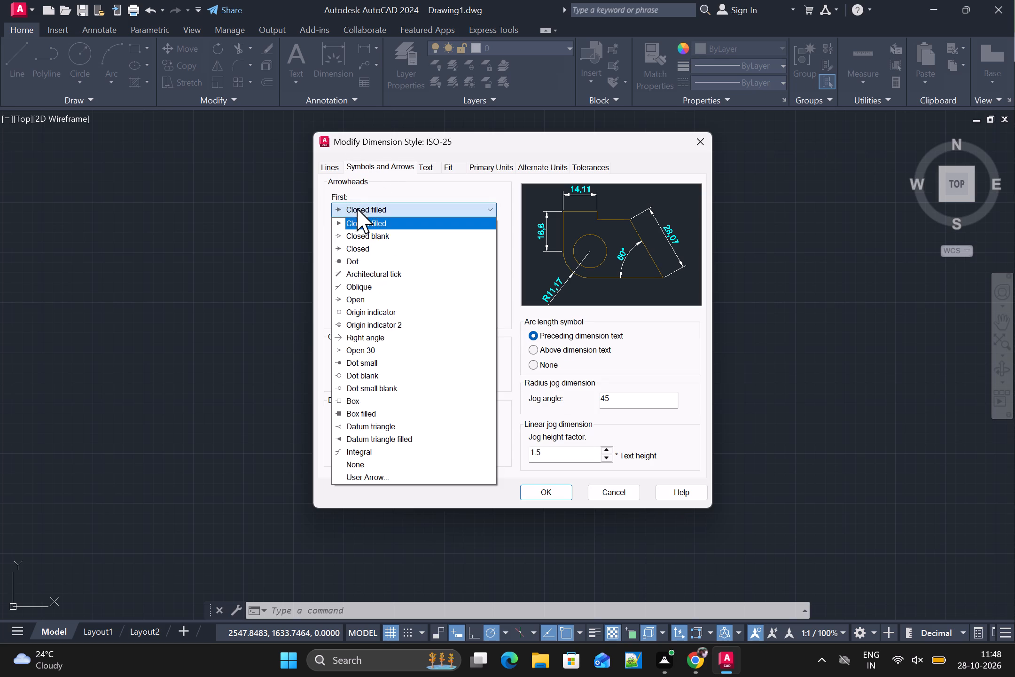
click(345, 271)
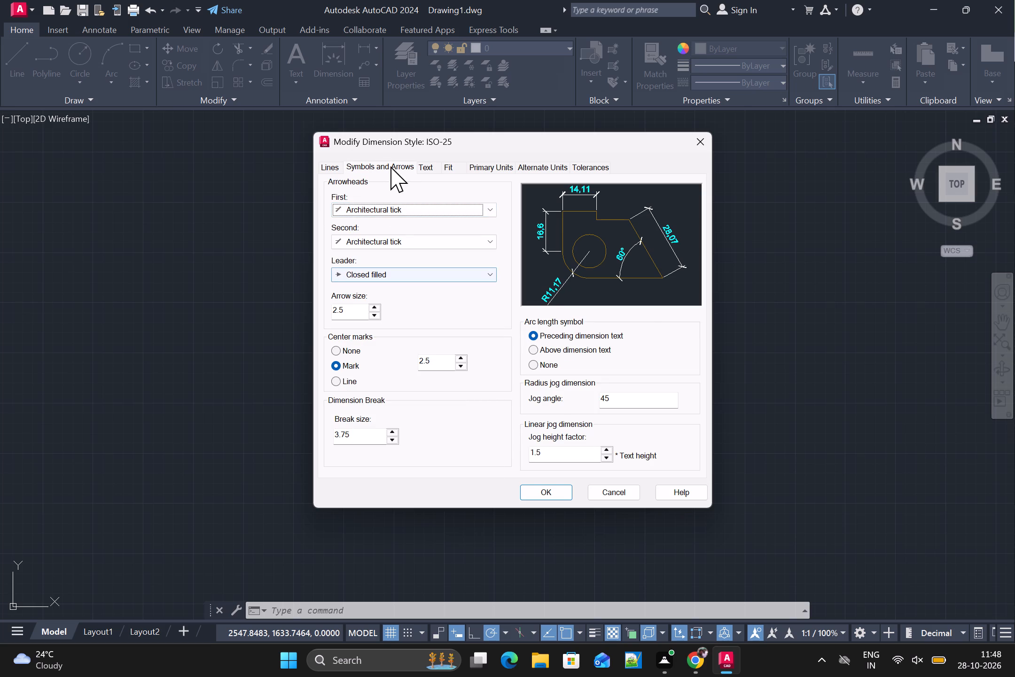
Set the color of the style's dimension lines to Green.
click(433, 172)
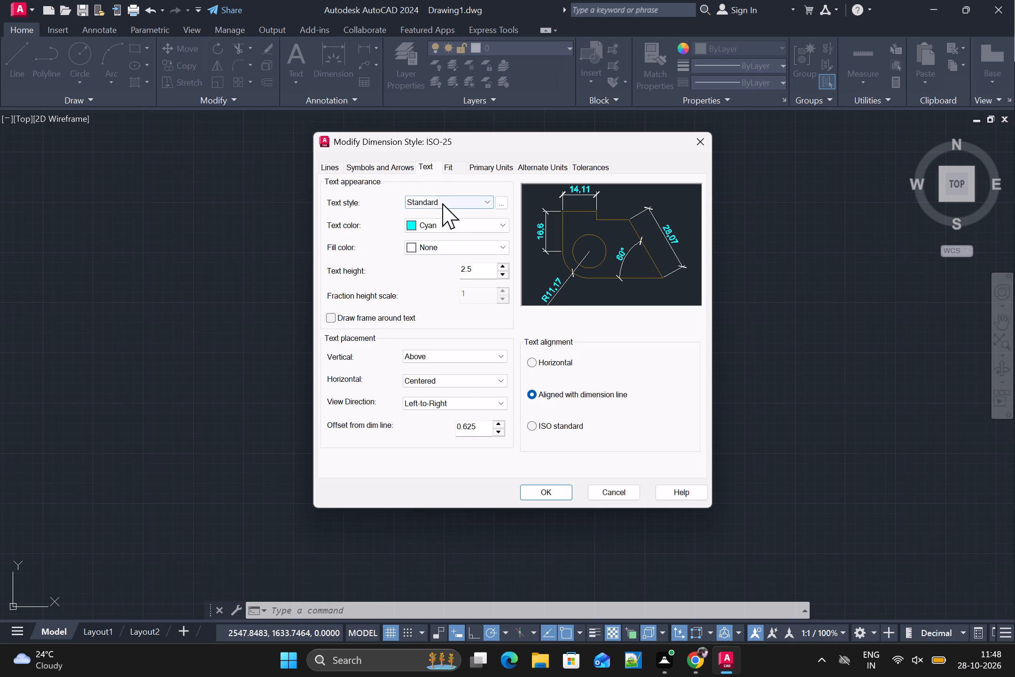
click(438, 224)
click(438, 224)
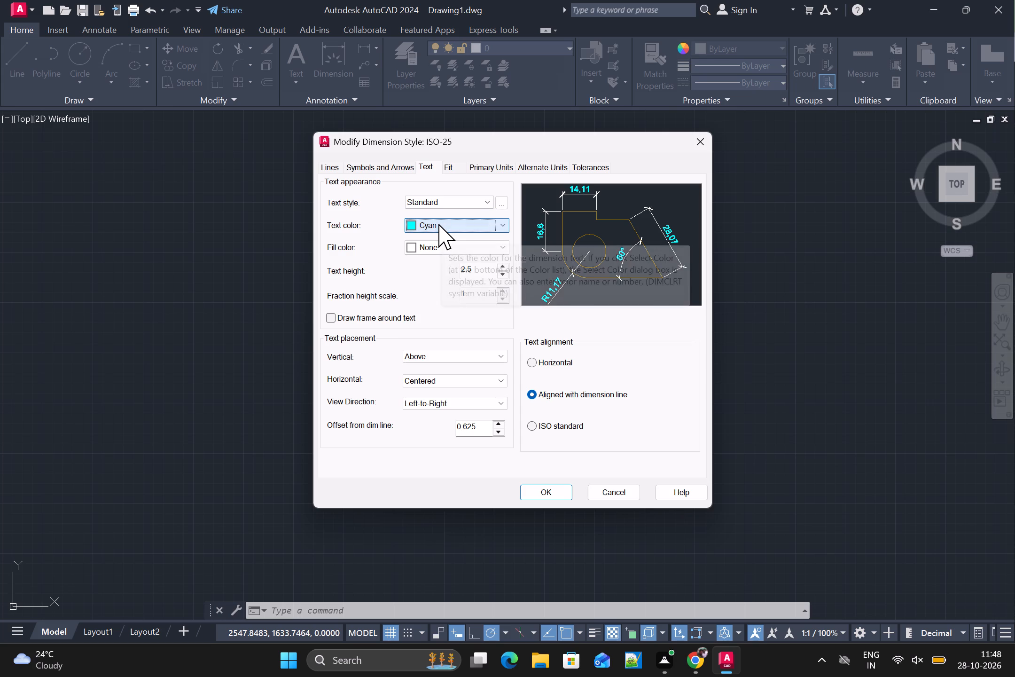
click(331, 168)
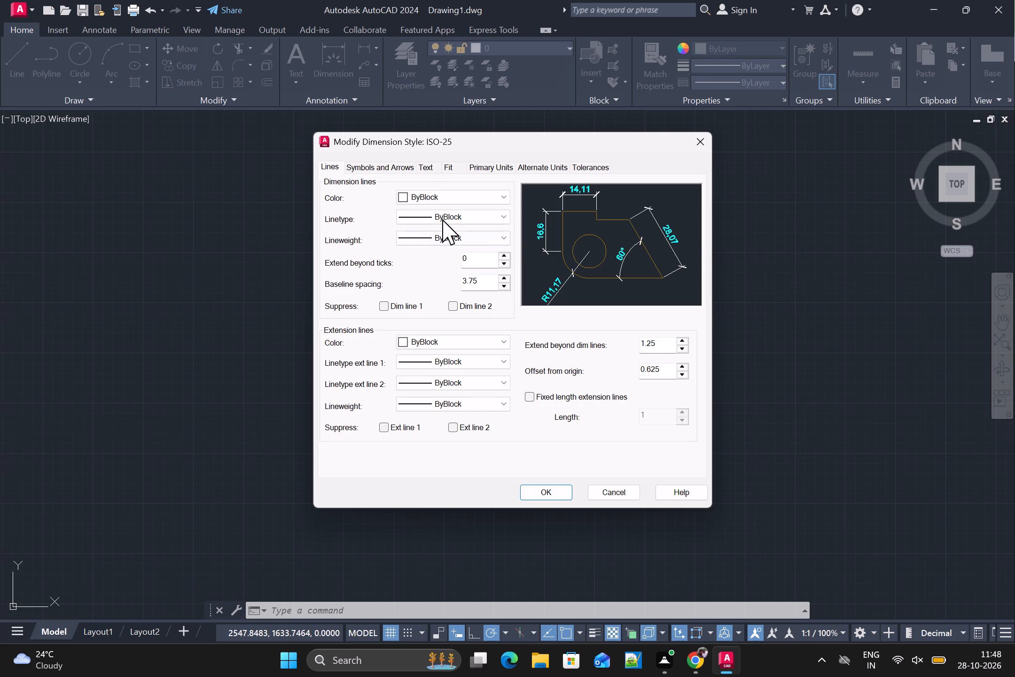
click(463, 201)
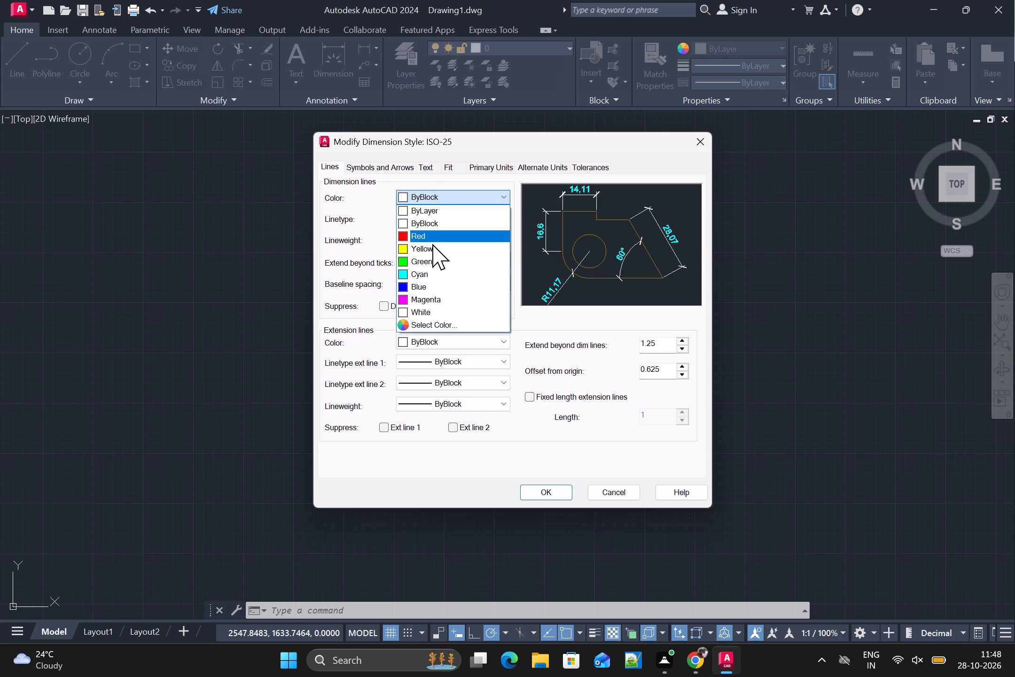
click(427, 260)
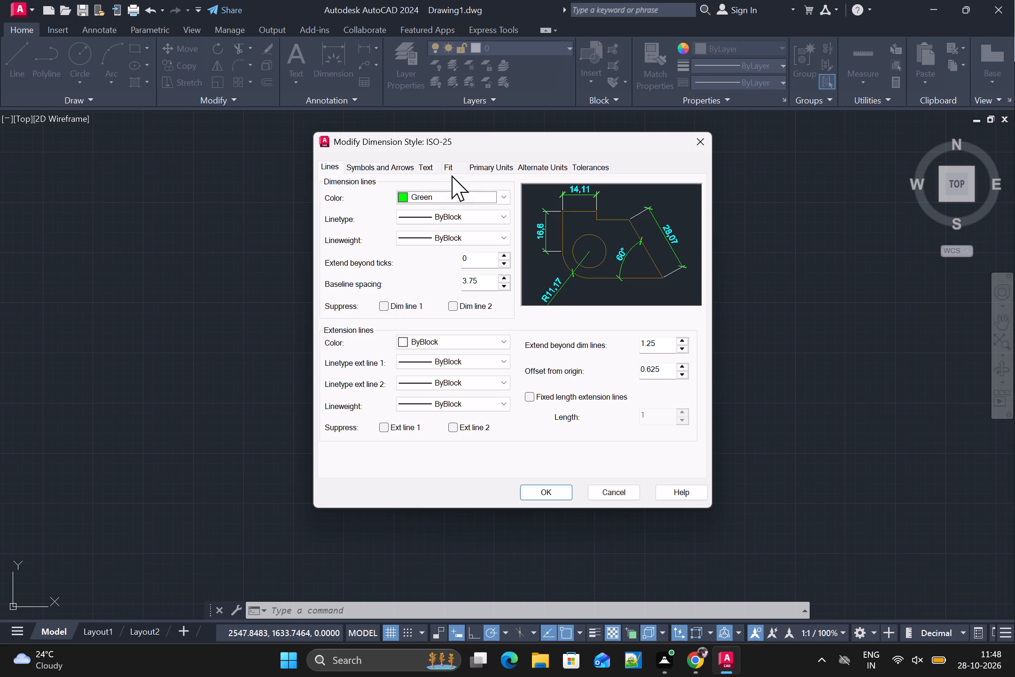
Set the style's primary linear units to Architectural with 0'-0" precision and accept the style changes.
click(453, 171)
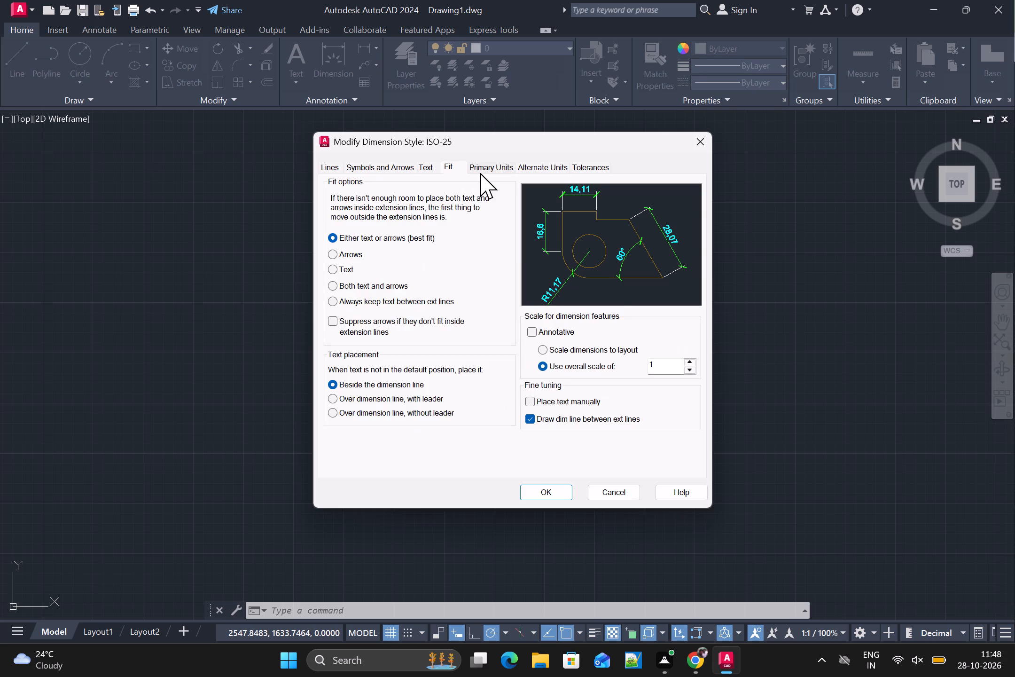
click(480, 173)
click(452, 202)
click(461, 202)
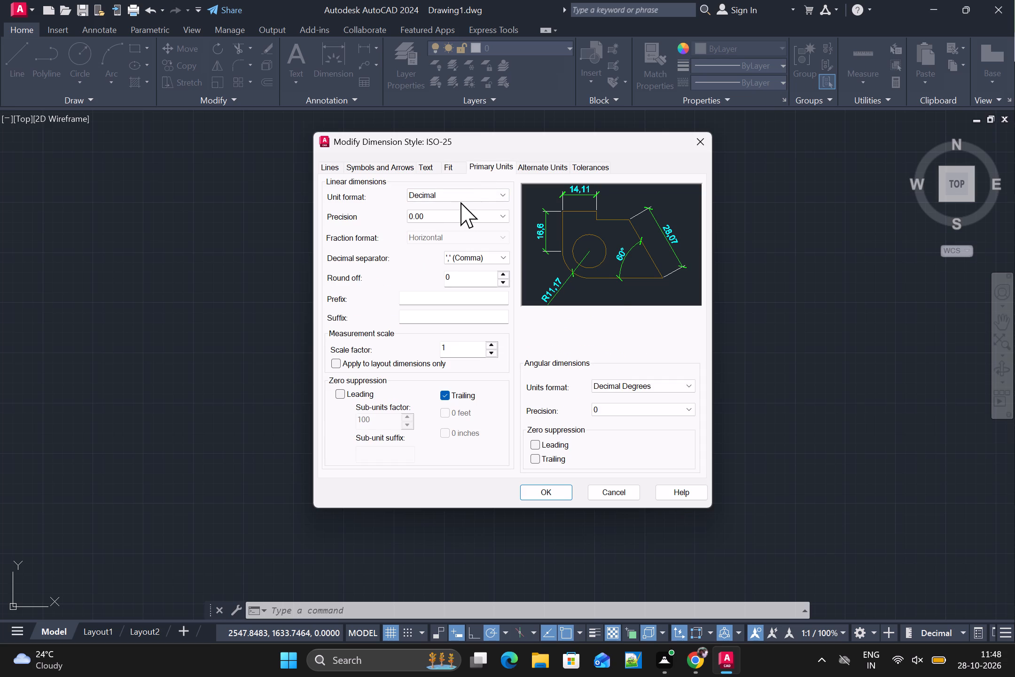
click(464, 200)
click(441, 231)
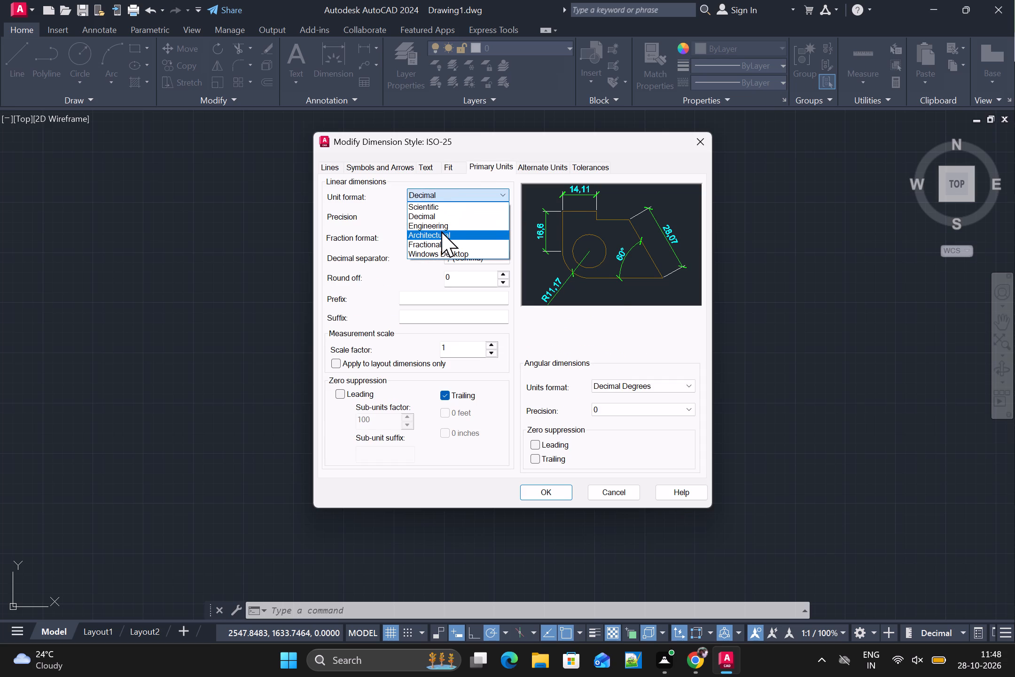
click(452, 217)
click(430, 228)
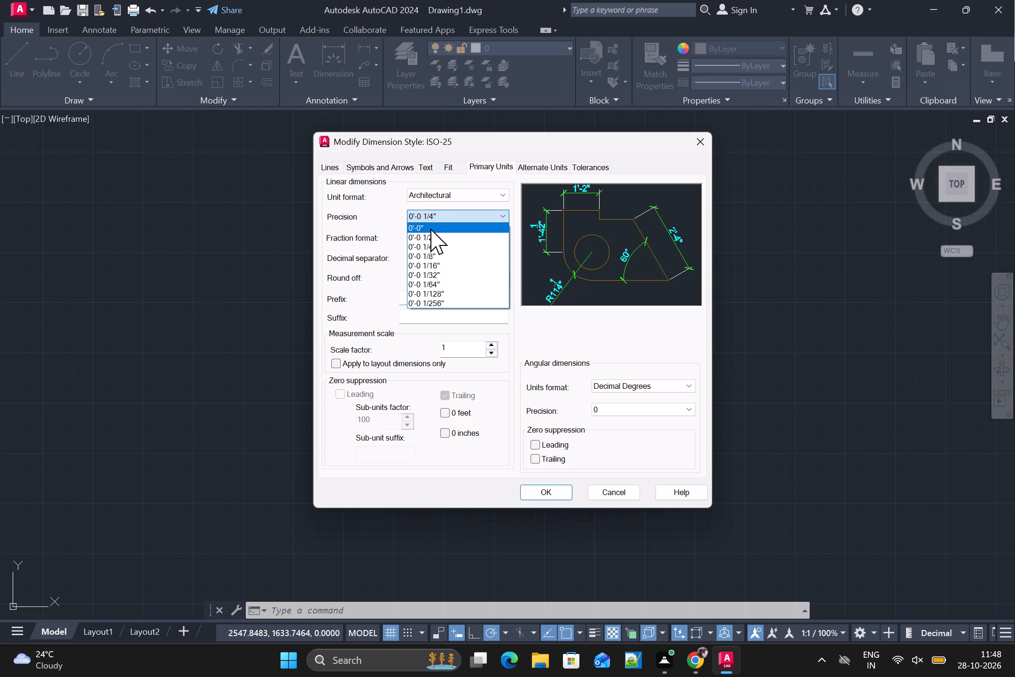
click(531, 494)
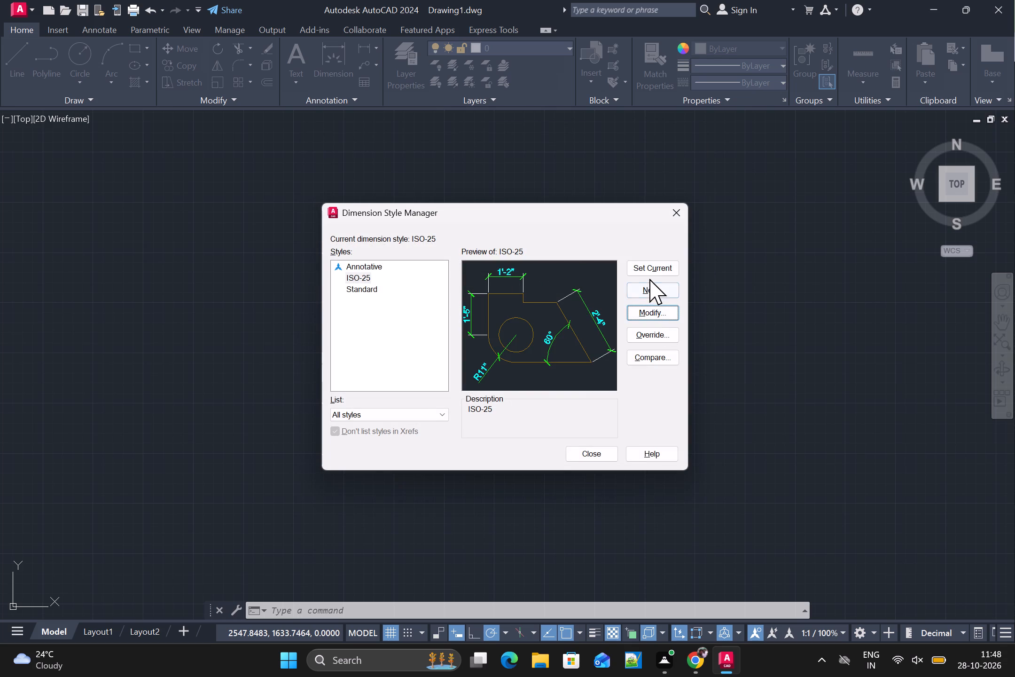
Make ISO-25 the current dimension style and close the Dimension Style Manager.
click(650, 275)
click(646, 260)
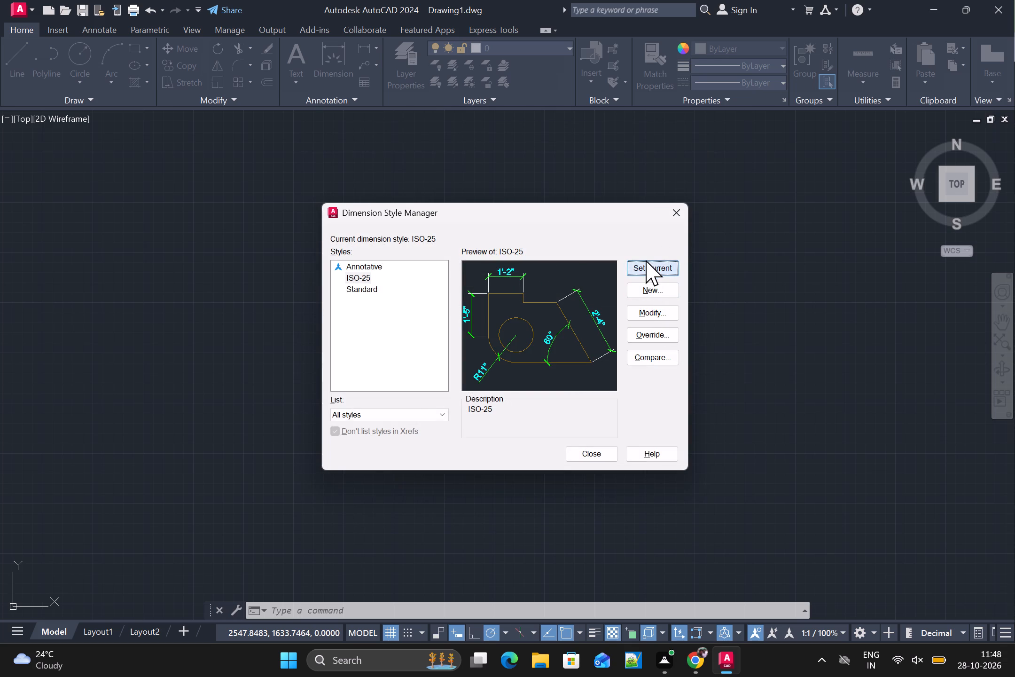
click(647, 270)
click(592, 454)
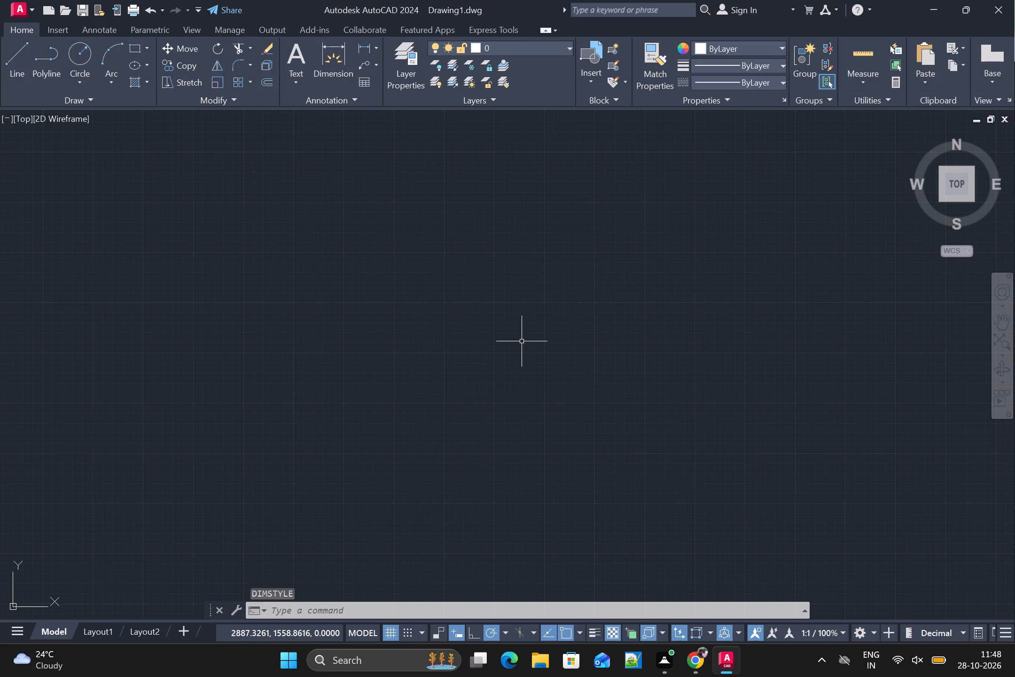
Configure the drawing units to Architectural length with 0'-0" precision and an insertion scale in Inches.
text(units)
key(Return)
click(489, 224)
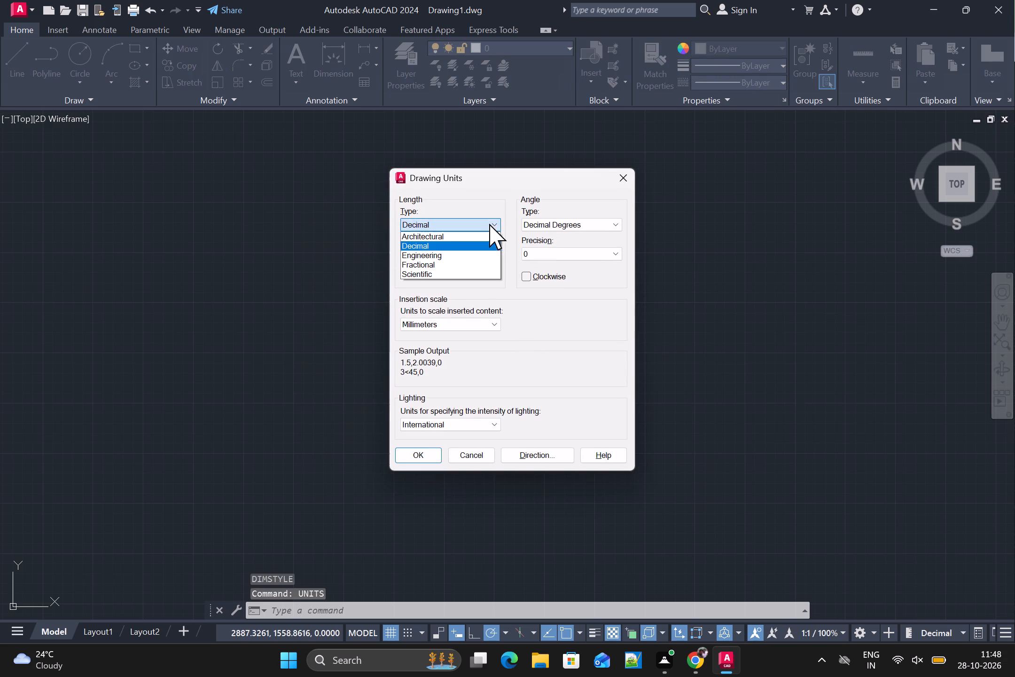
click(445, 236)
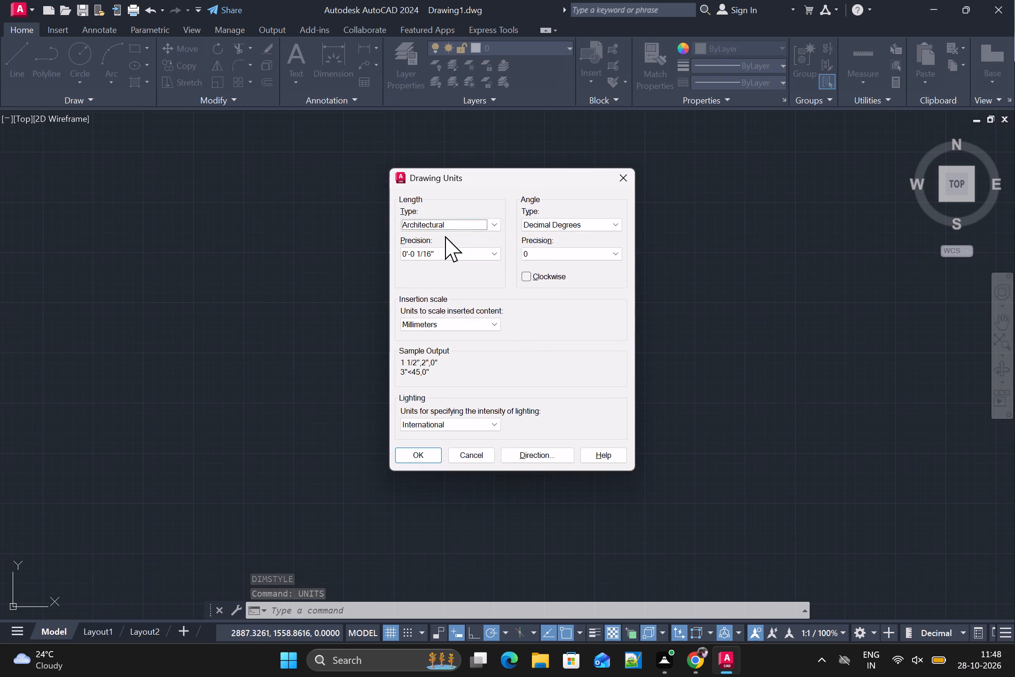
click(437, 260)
click(424, 264)
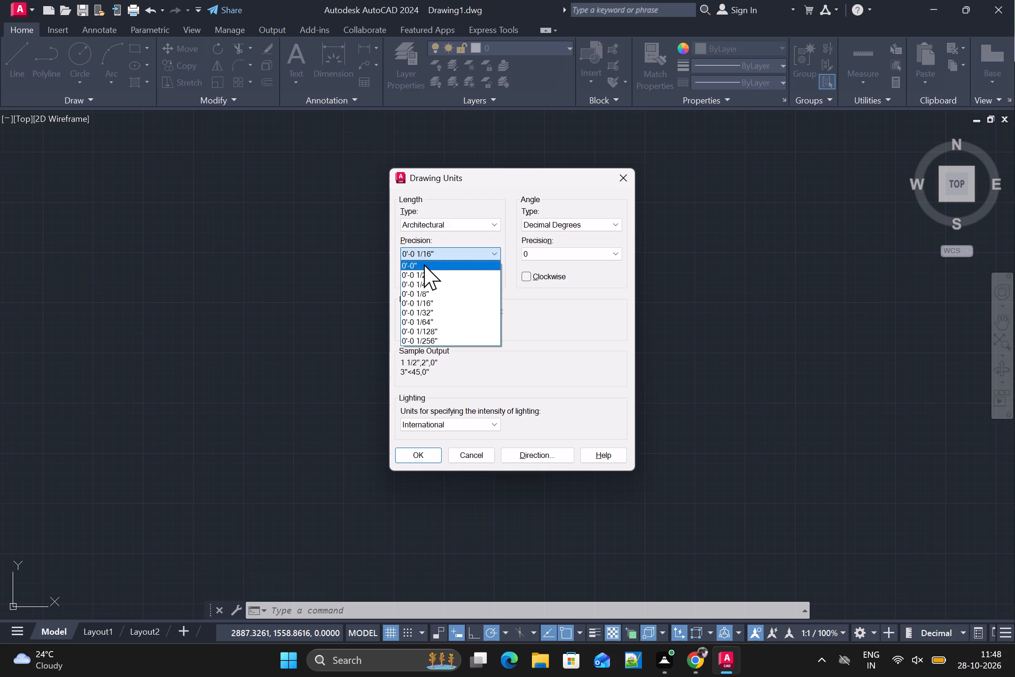
click(421, 328)
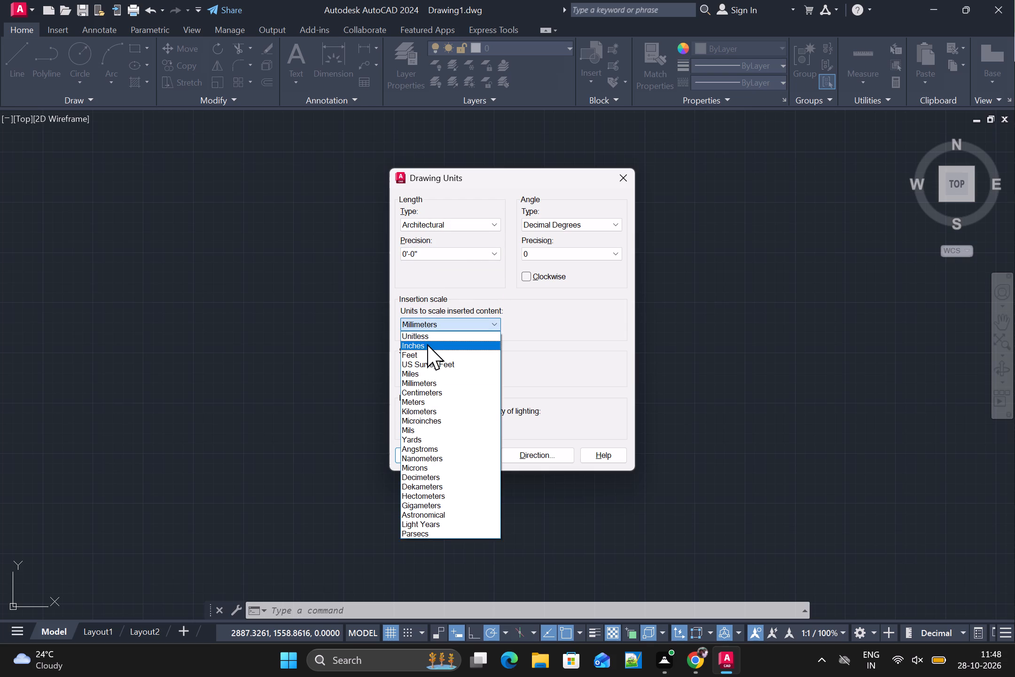
click(429, 342)
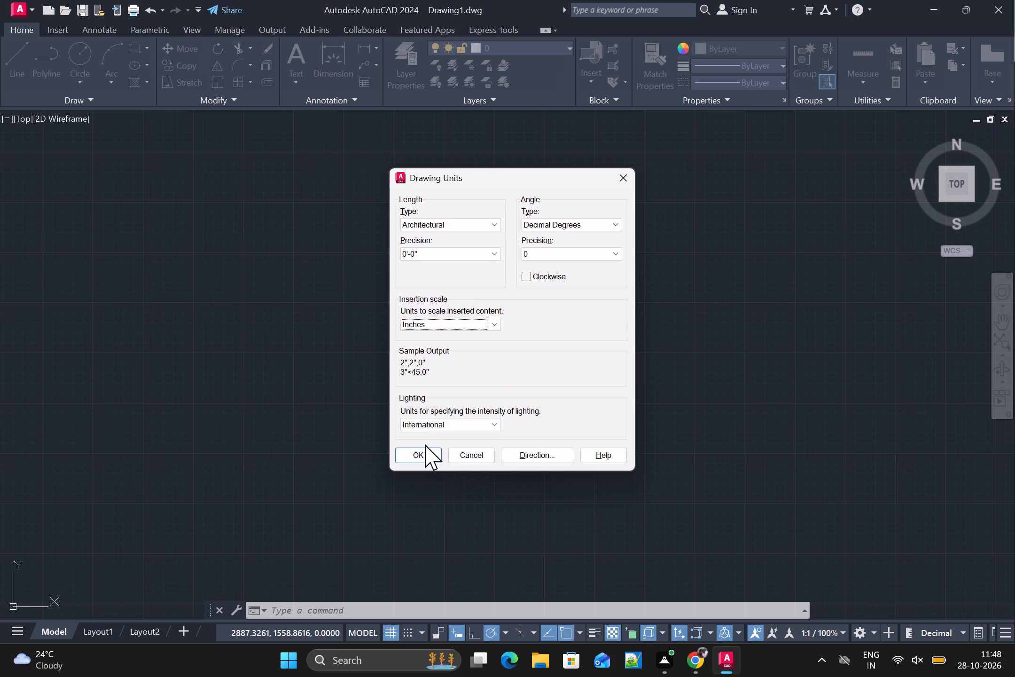
click(421, 449)
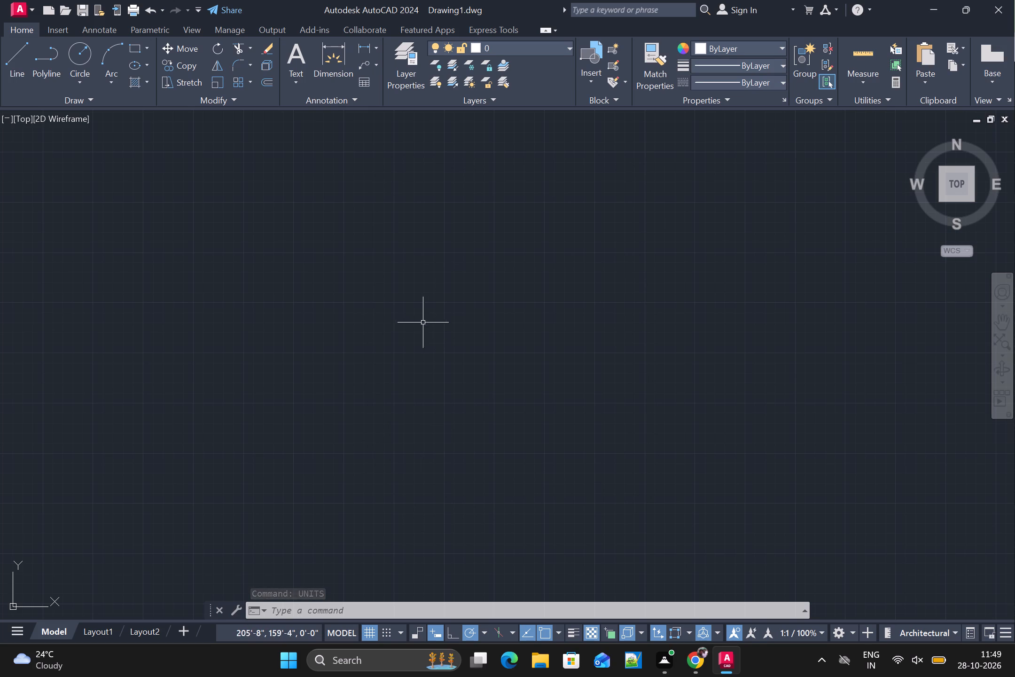
Turn off the drawing grid display.
double_click(366, 635)
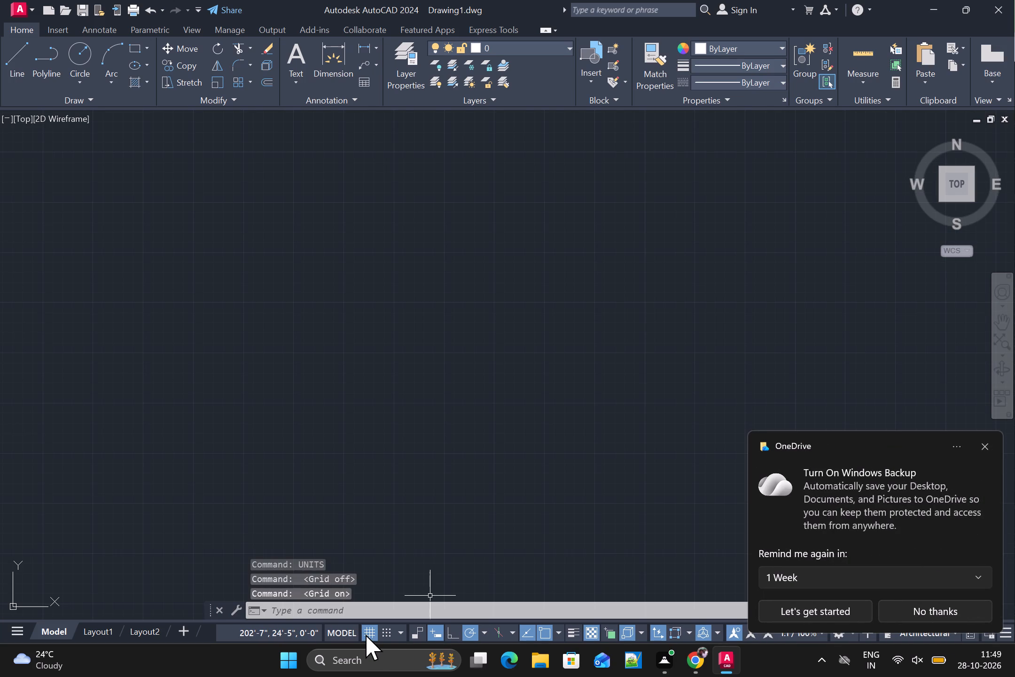
click(366, 635)
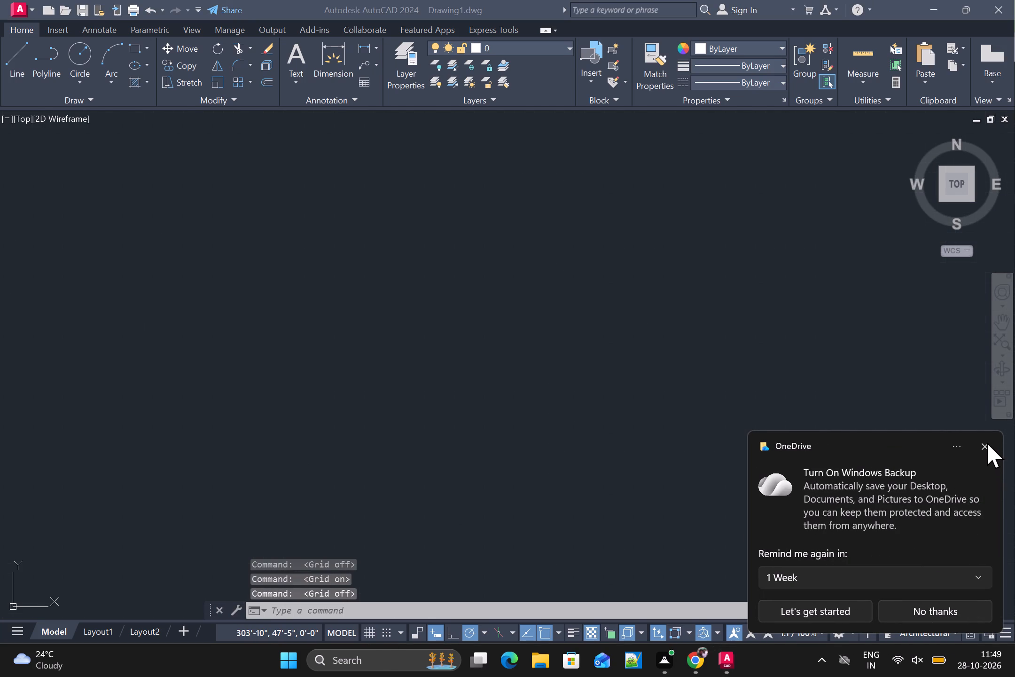
Dismiss the OneDrive backup notification.
click(987, 442)
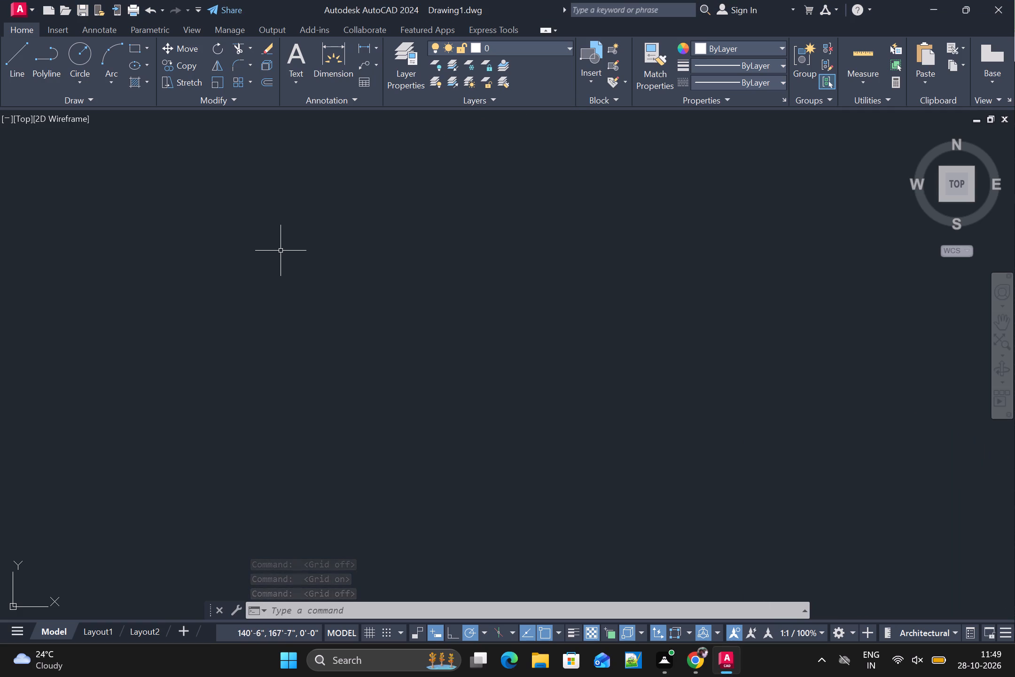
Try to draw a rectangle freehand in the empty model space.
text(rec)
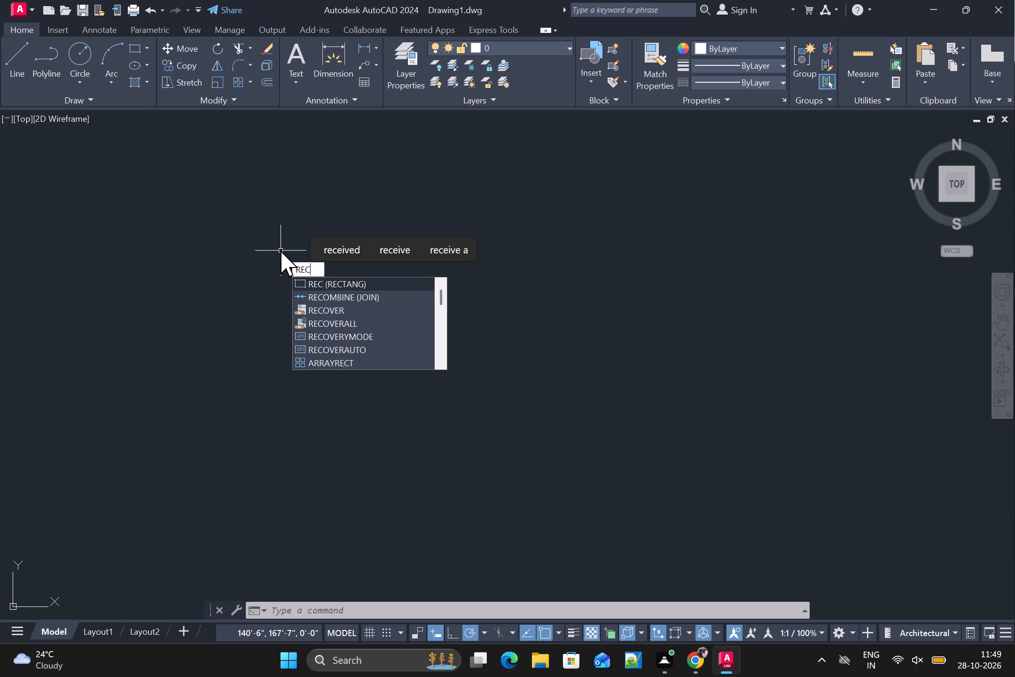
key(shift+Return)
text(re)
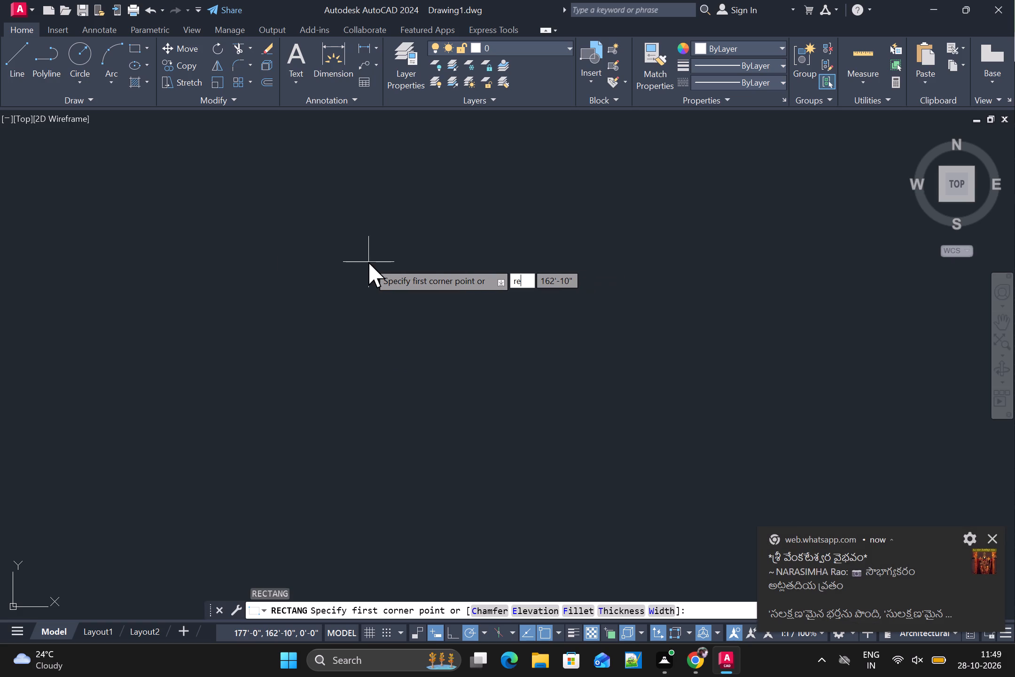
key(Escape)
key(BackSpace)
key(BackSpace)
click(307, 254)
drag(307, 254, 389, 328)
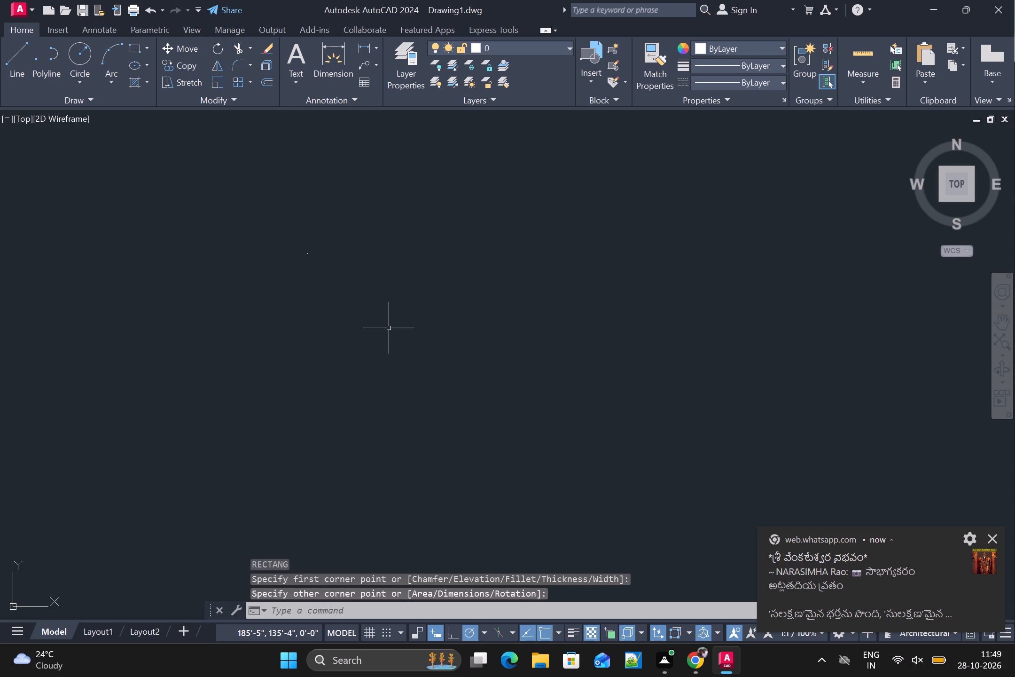
Draw a rectangle 30' wide and 40' high in the empty model space.
text(rec)
key(space)
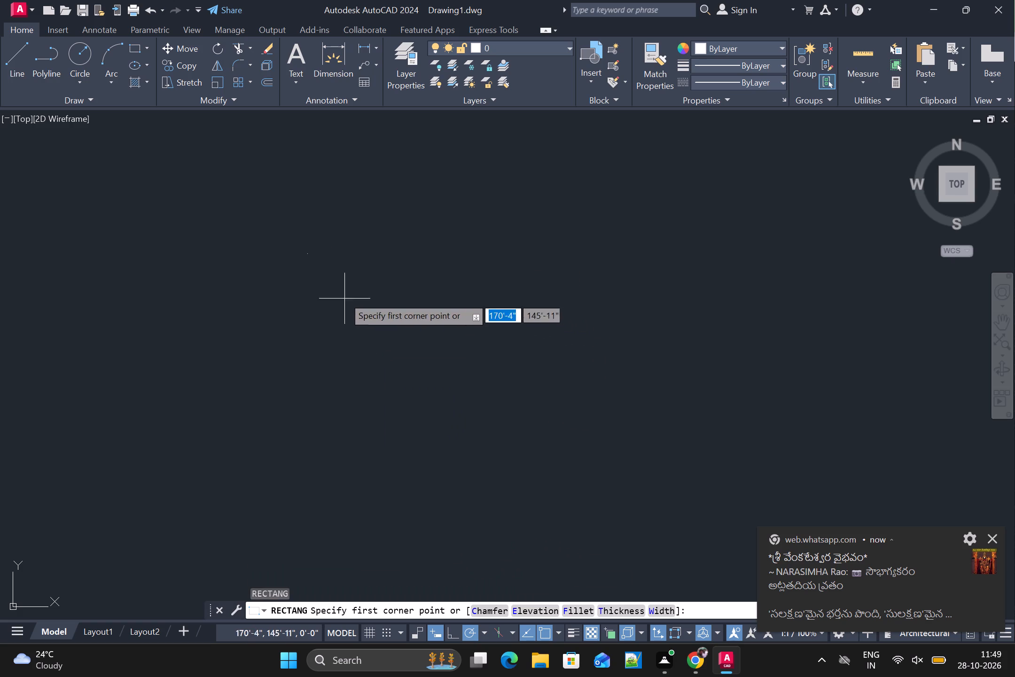
drag(309, 244, 449, 364)
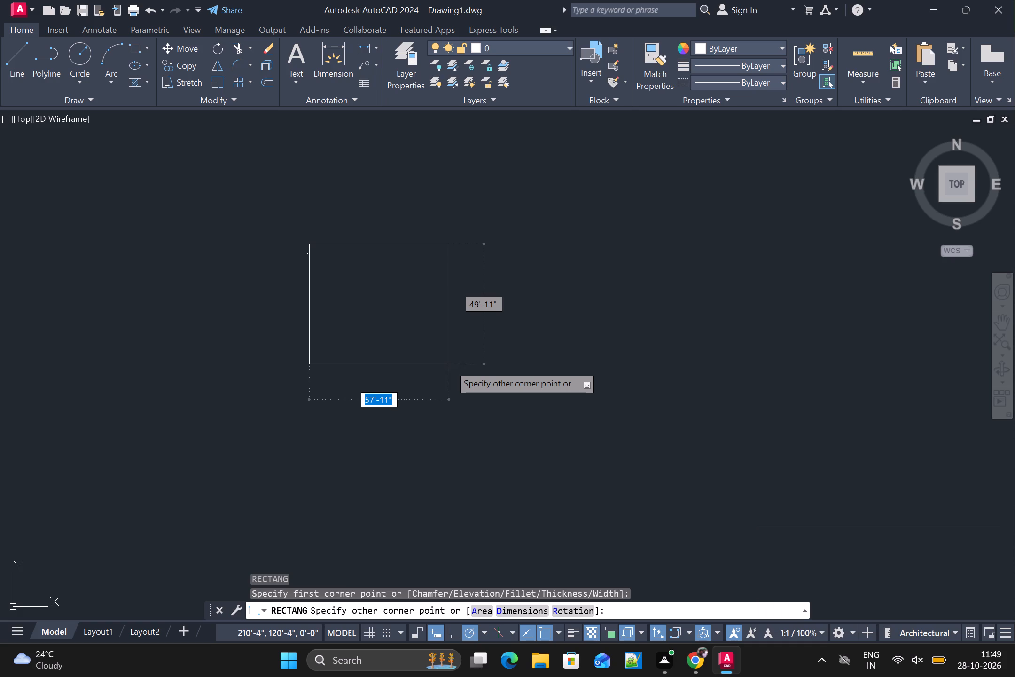
text(30)
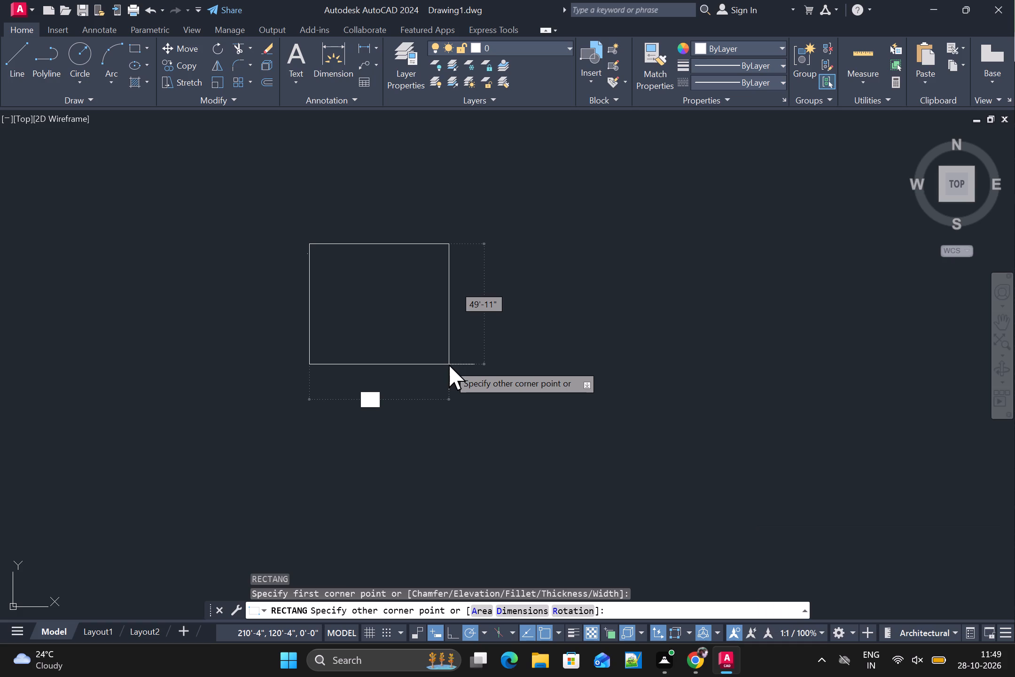
key(apostrophe)
key(Tab)
text(40;)
key(BackSpace)
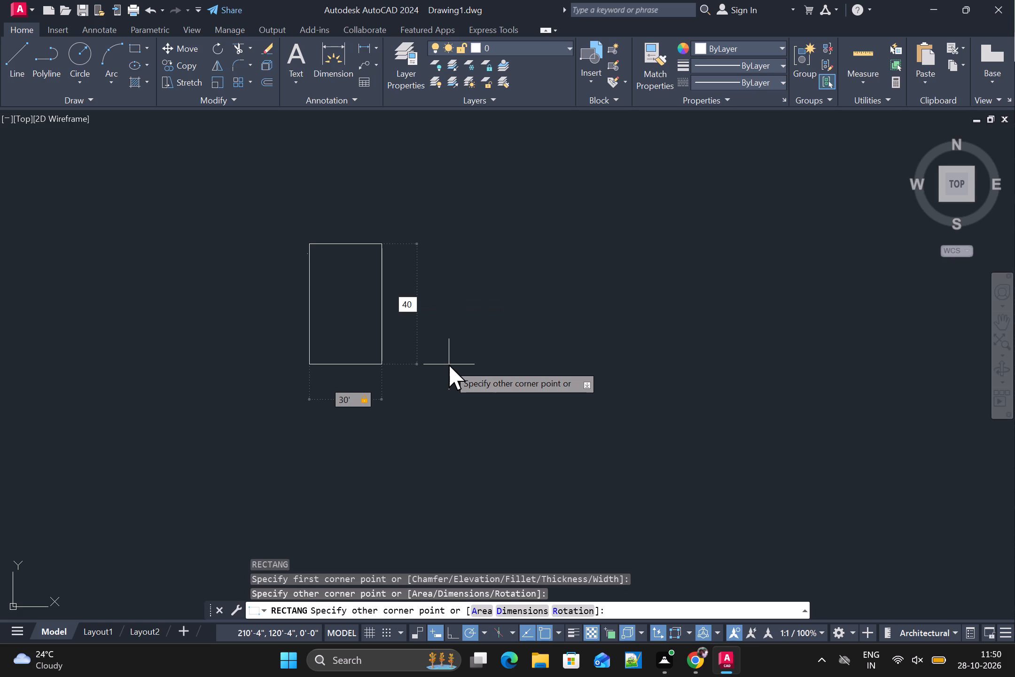
key(apostrophe)
key(Return)
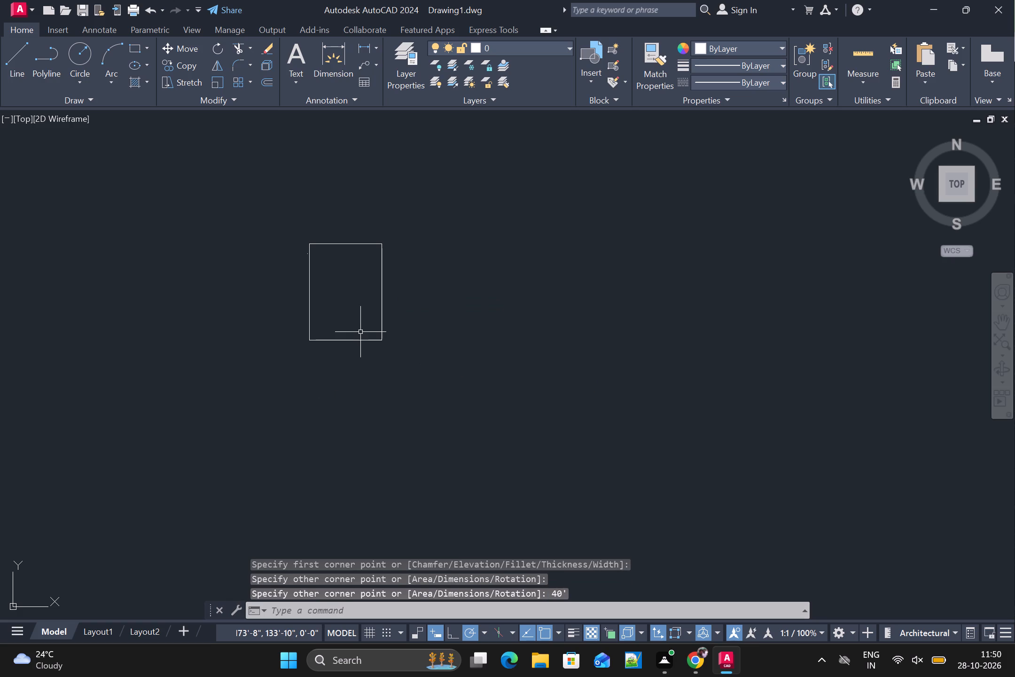
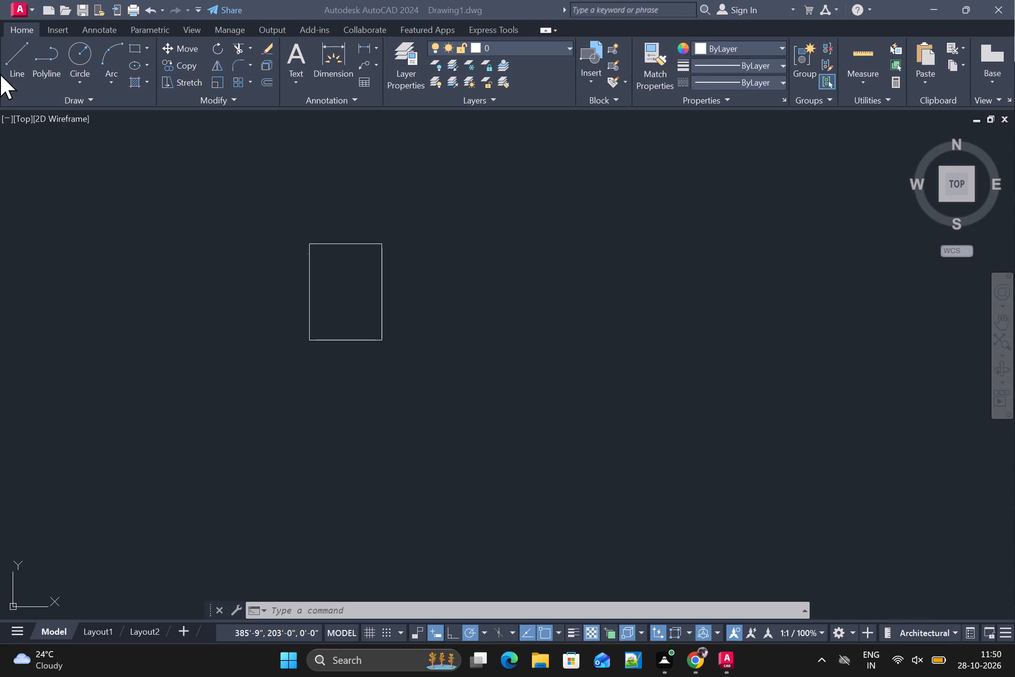
Offset the 30' by 40' rectangle 9" inward using the Through option to form the outer wall thickness.
key(o)
key(space)
key(t)
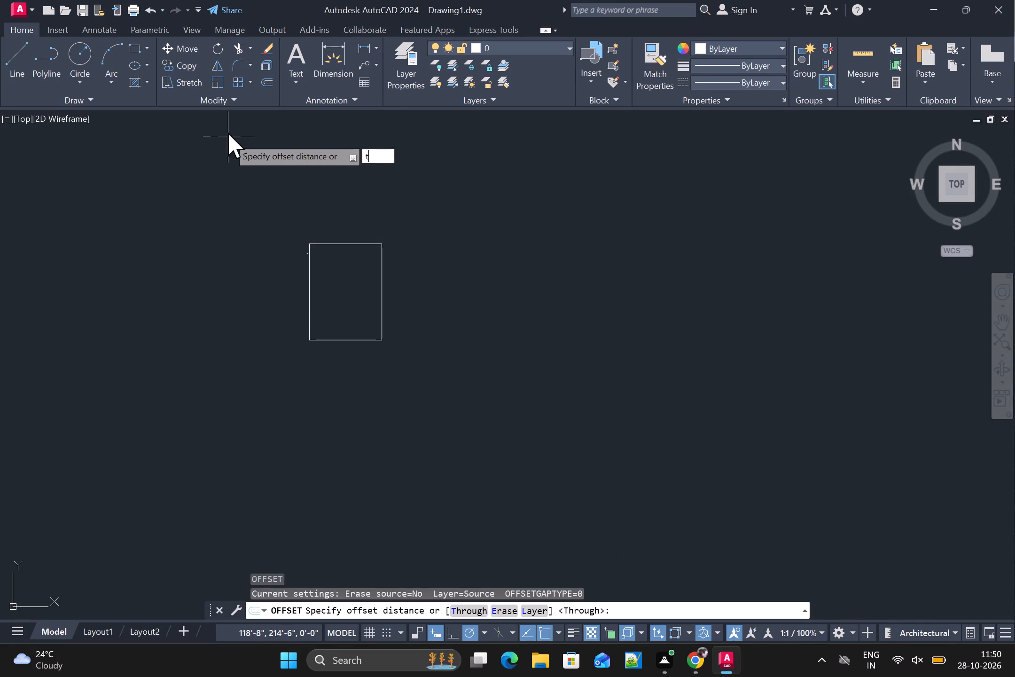
key(space)
scroll(352, 257, up, 1)
middle_drag(353, 275, 429, 273)
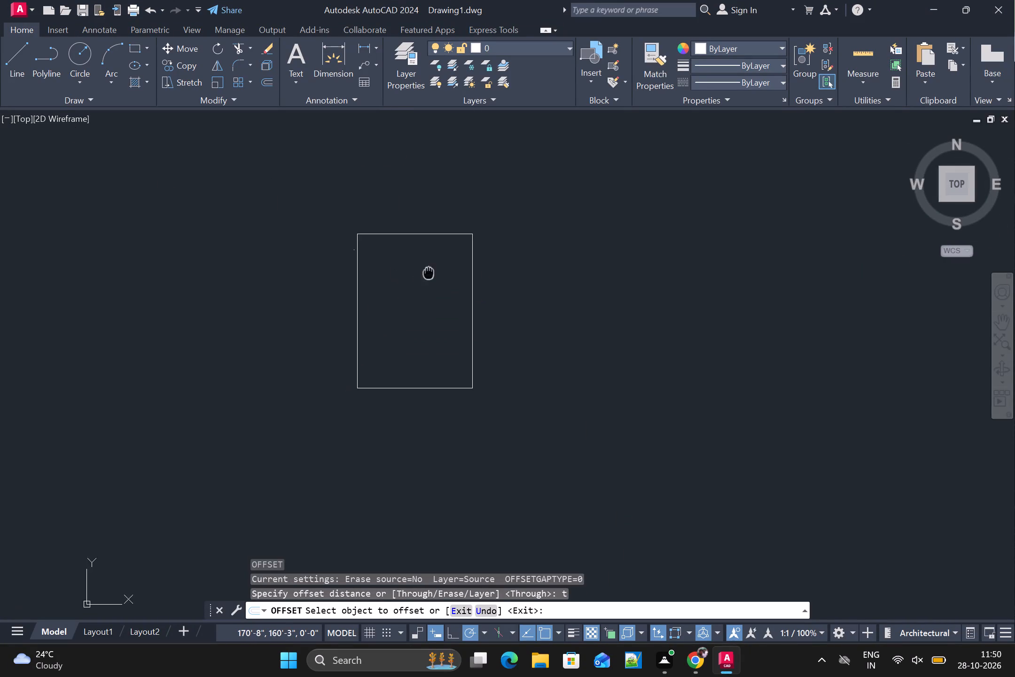
middle_drag(429, 273, 429, 272)
scroll(422, 267, up, 2)
click(415, 181)
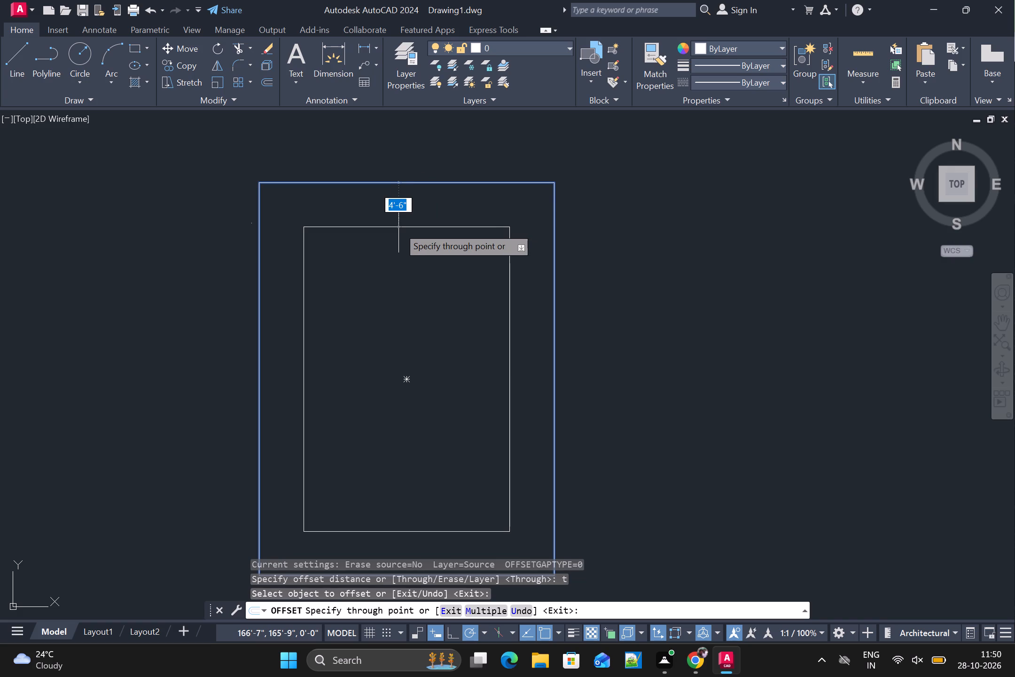
text(9")
key(Return)
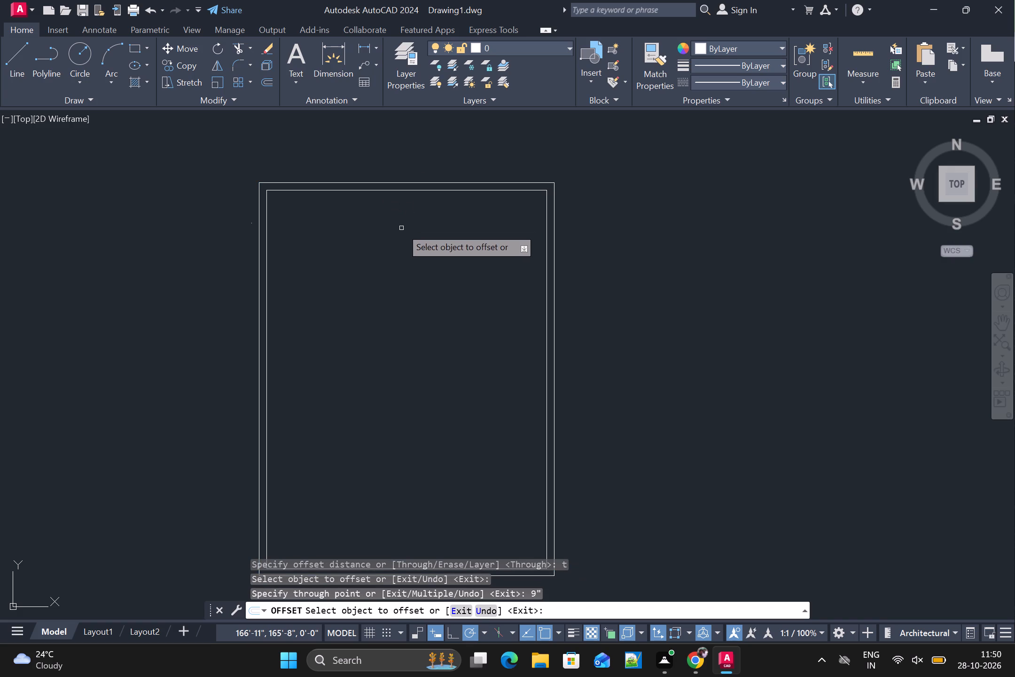
key(Escape)
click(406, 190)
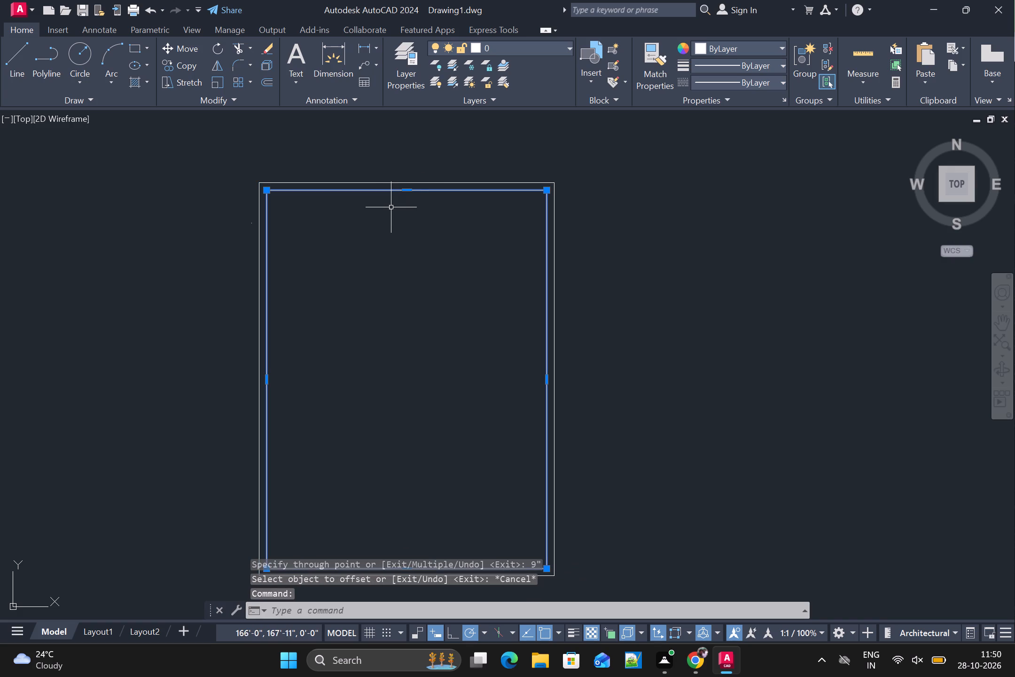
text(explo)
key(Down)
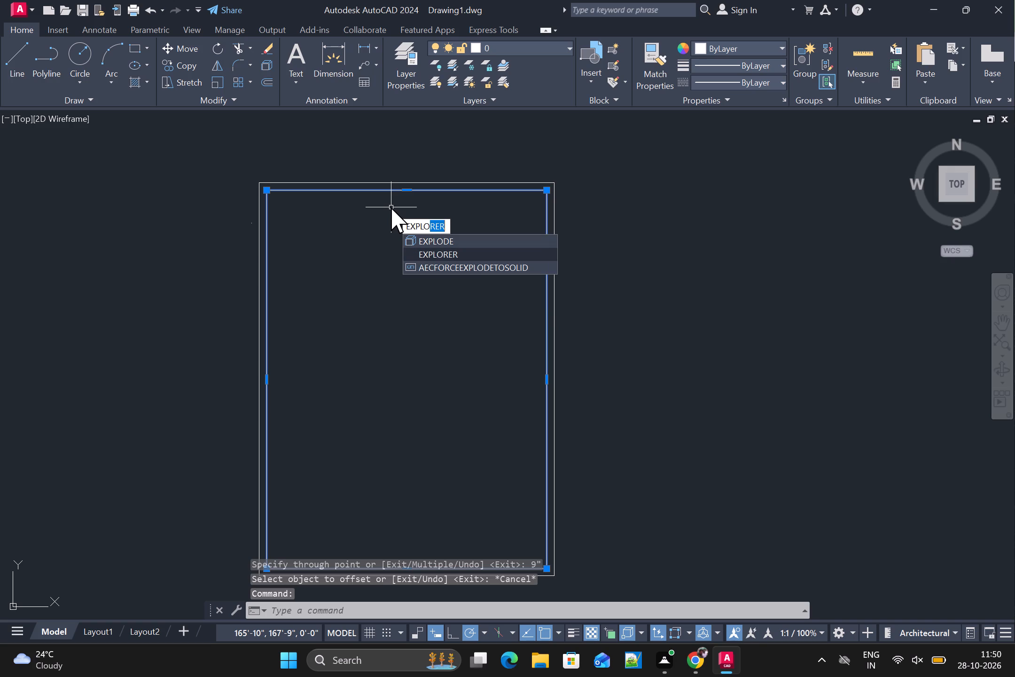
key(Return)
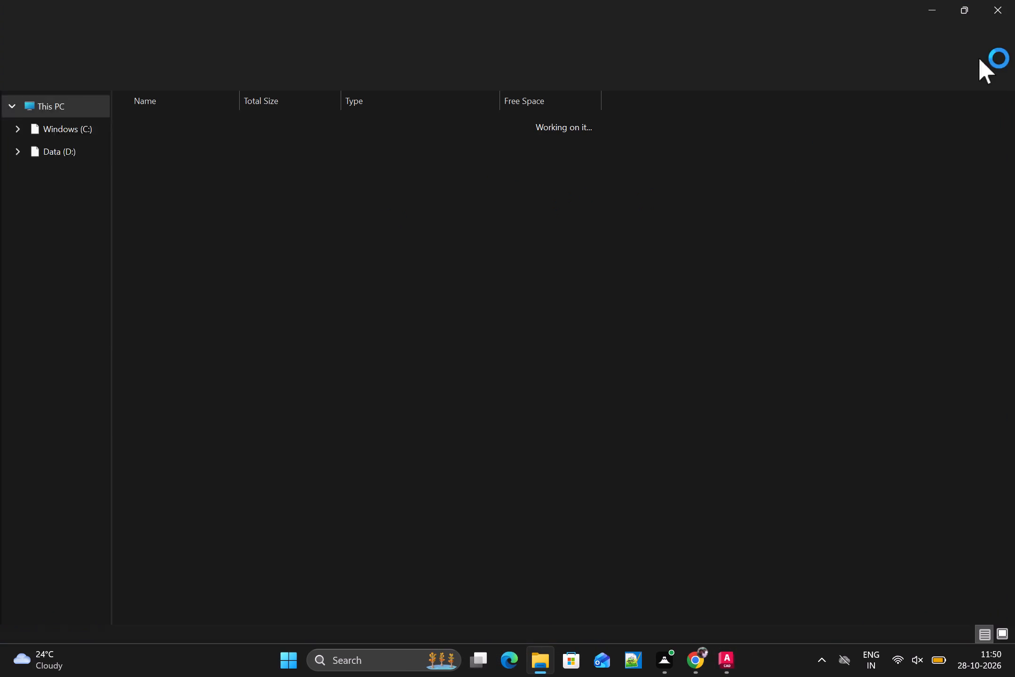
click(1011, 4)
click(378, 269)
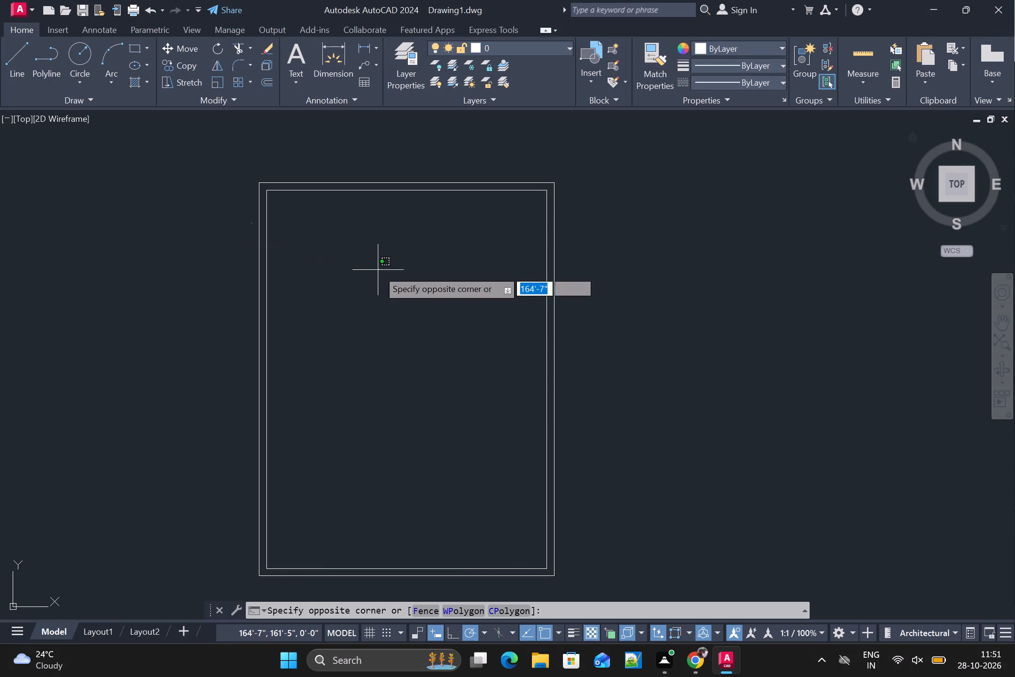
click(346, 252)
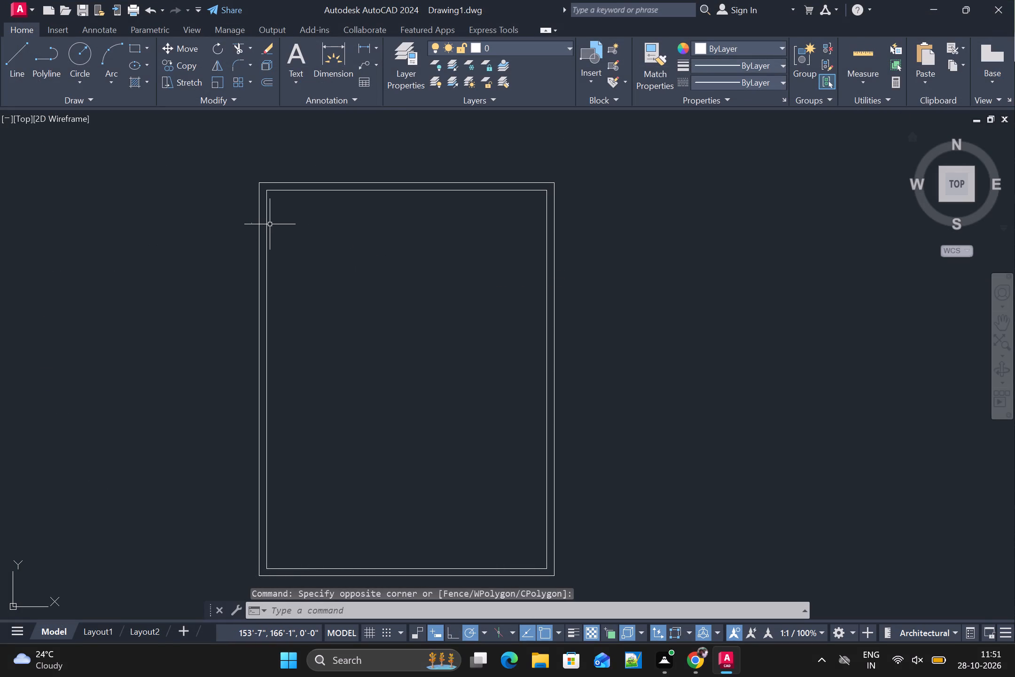
Explode the inner rectangle into separate lines.
click(267, 225)
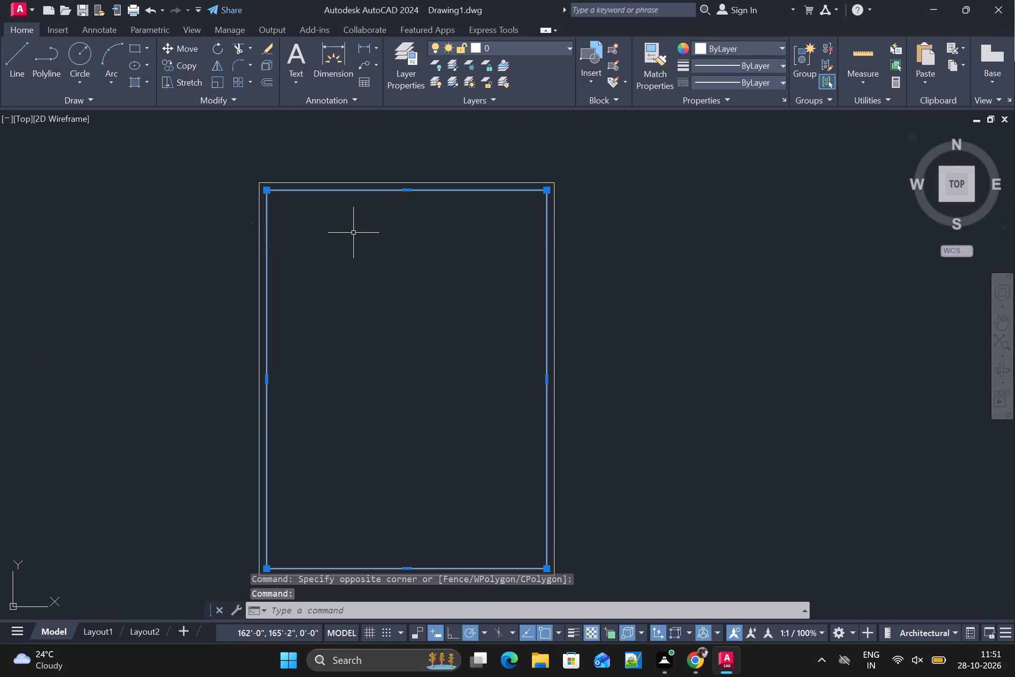
text(explode)
key(Return)
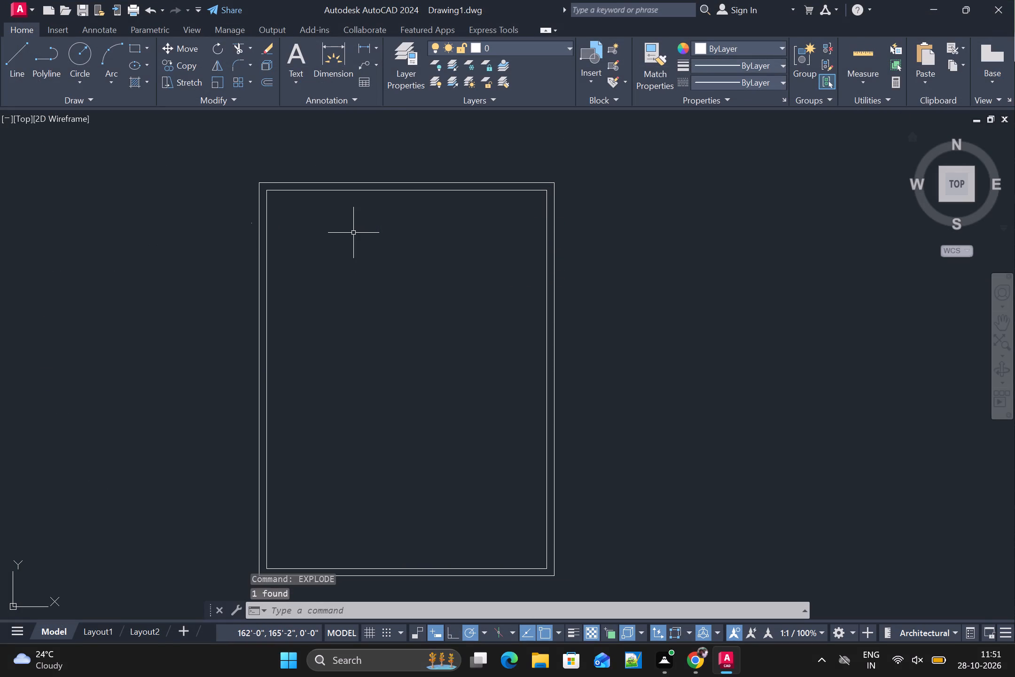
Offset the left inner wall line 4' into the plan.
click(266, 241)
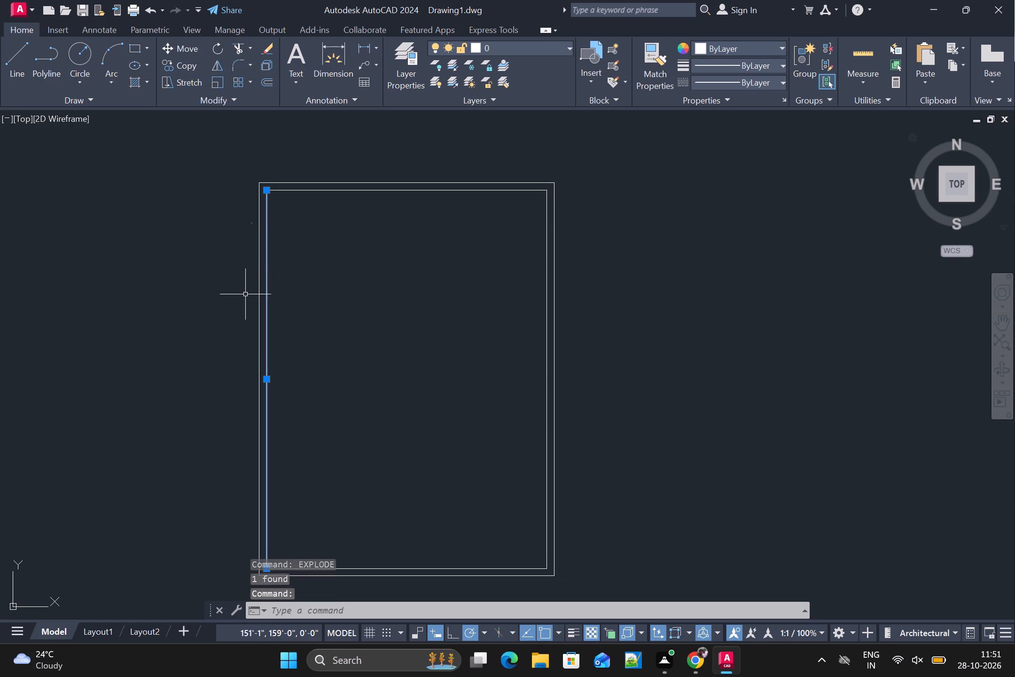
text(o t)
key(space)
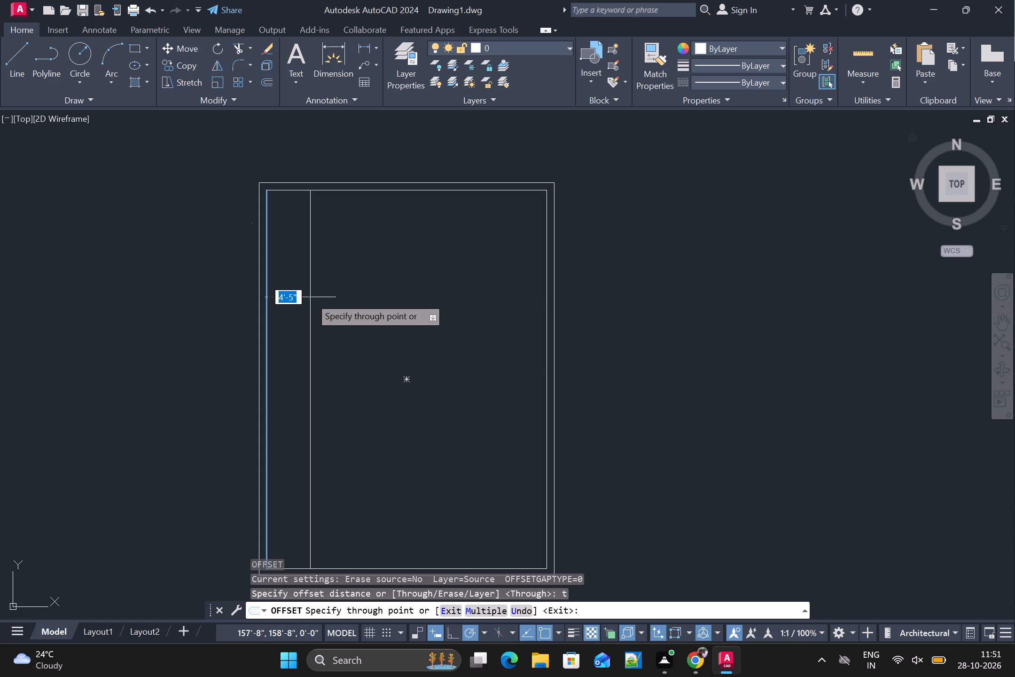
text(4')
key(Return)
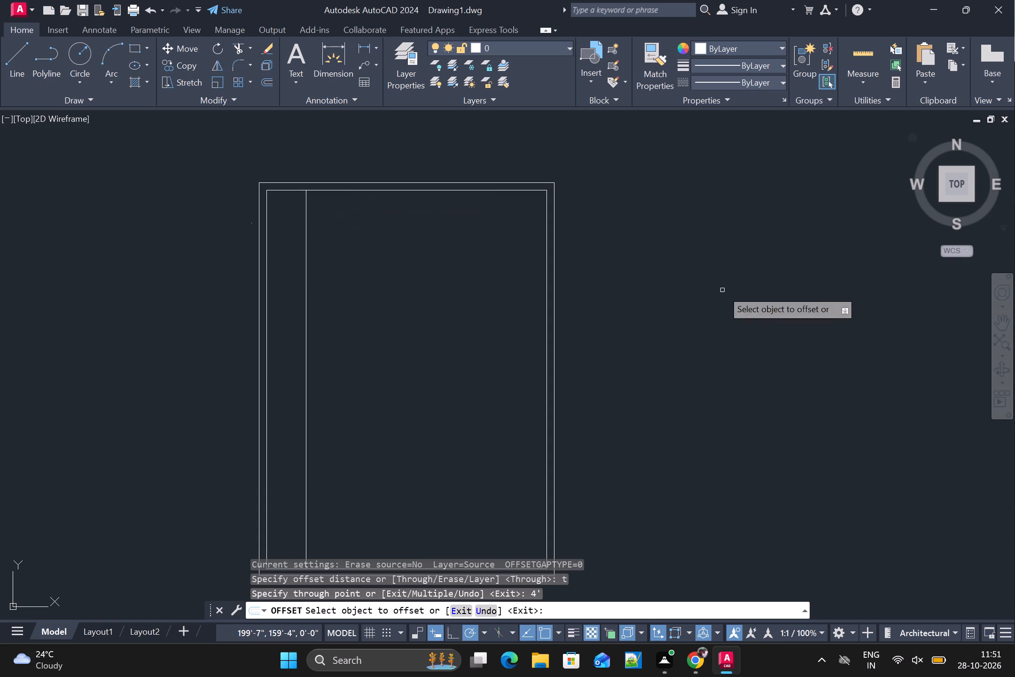
Offset the top inner wall line 4' down into the plan.
click(394, 190)
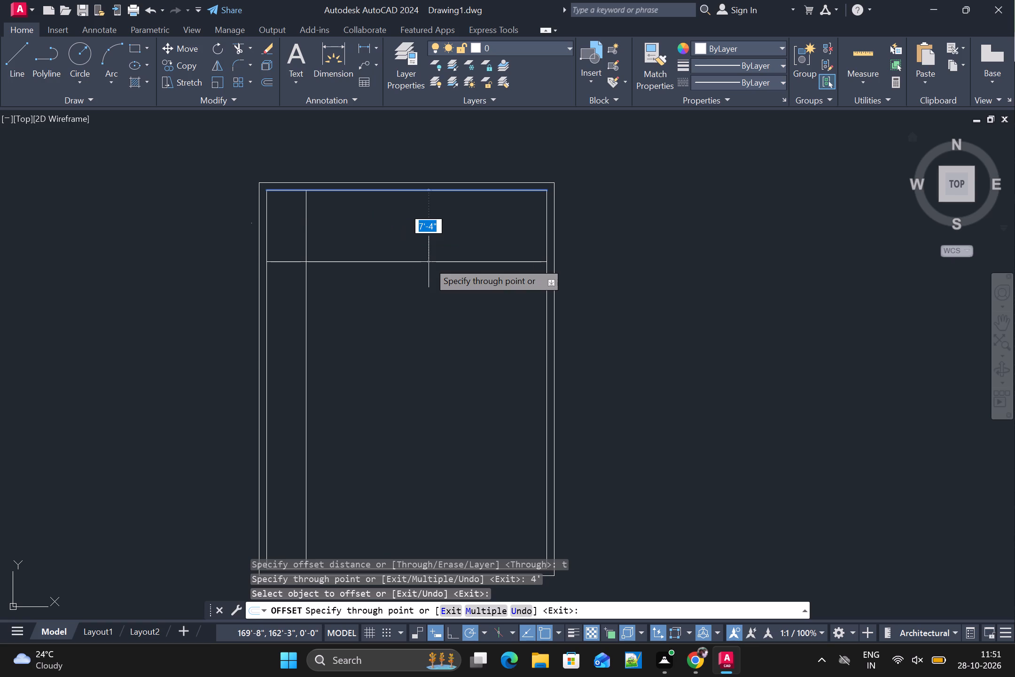
text(4')
key(Return)
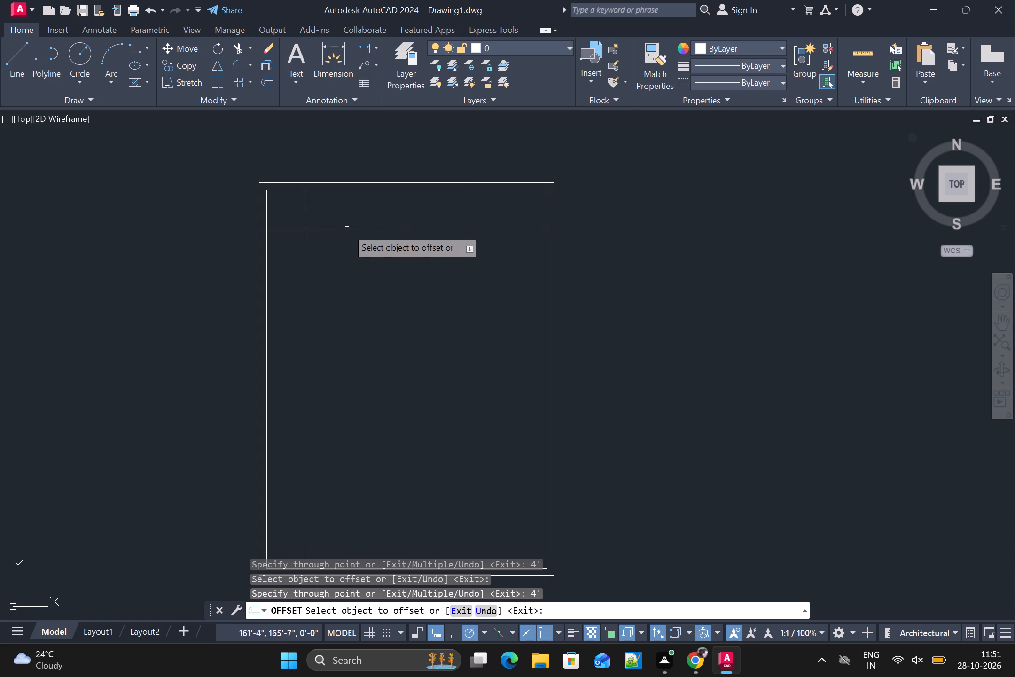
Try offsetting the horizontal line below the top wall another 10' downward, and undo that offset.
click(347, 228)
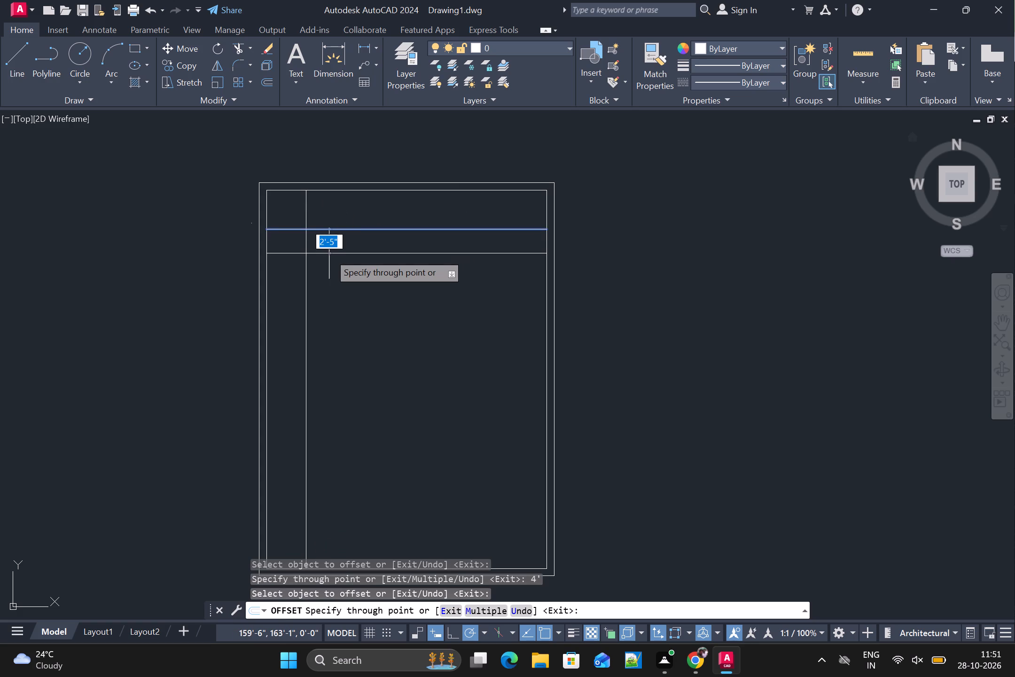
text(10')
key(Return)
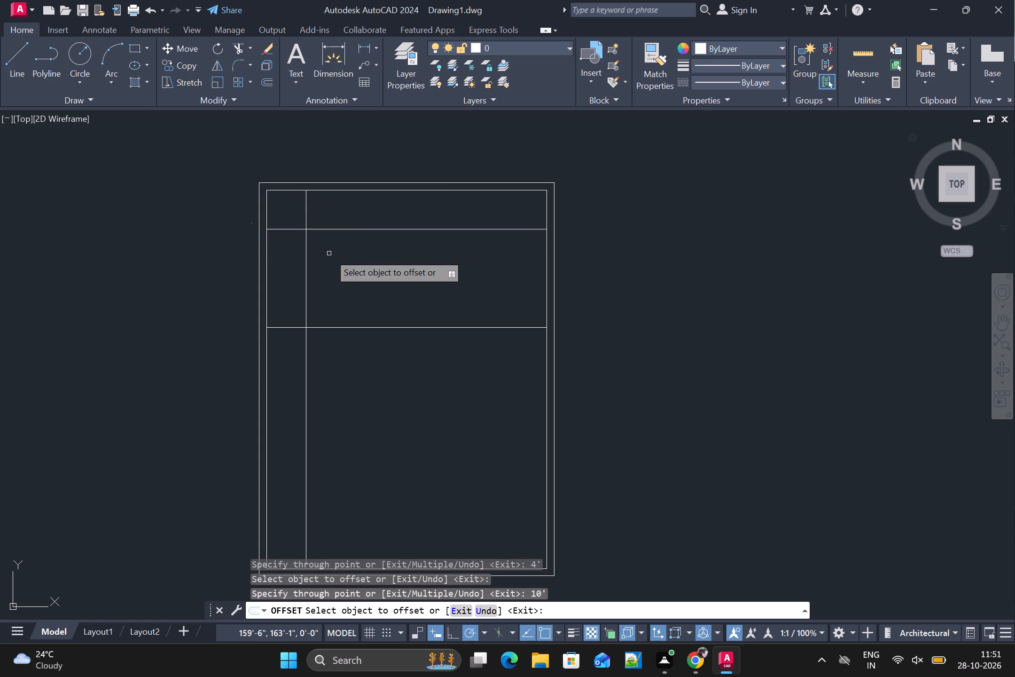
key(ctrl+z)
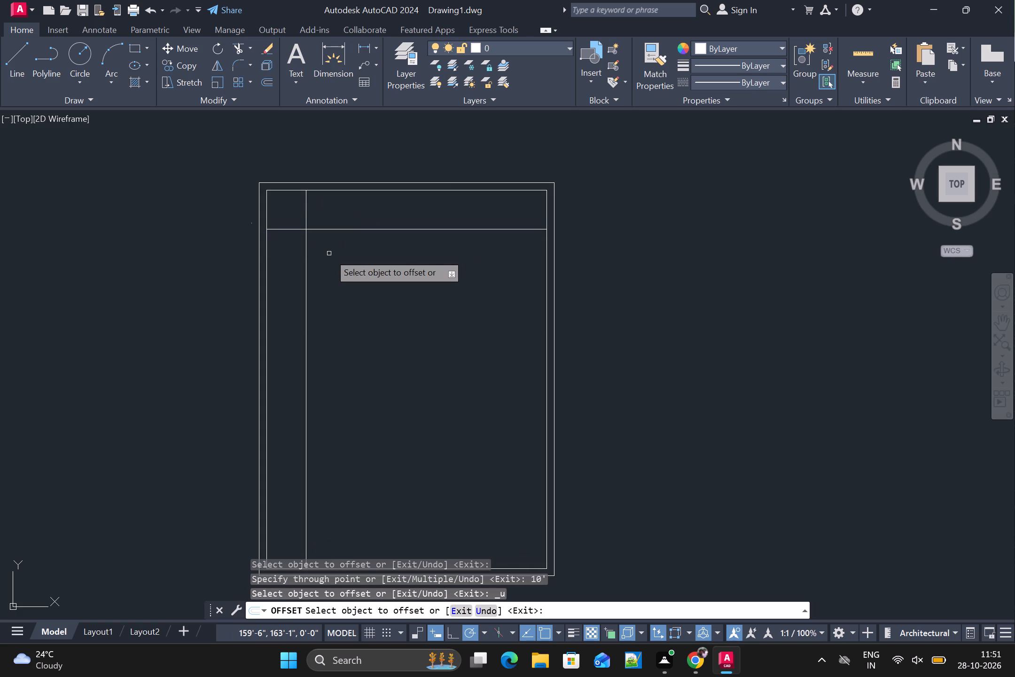
Offset the horizontal line 4' below the top wall by 5" downward to form a partition wall.
click(365, 230)
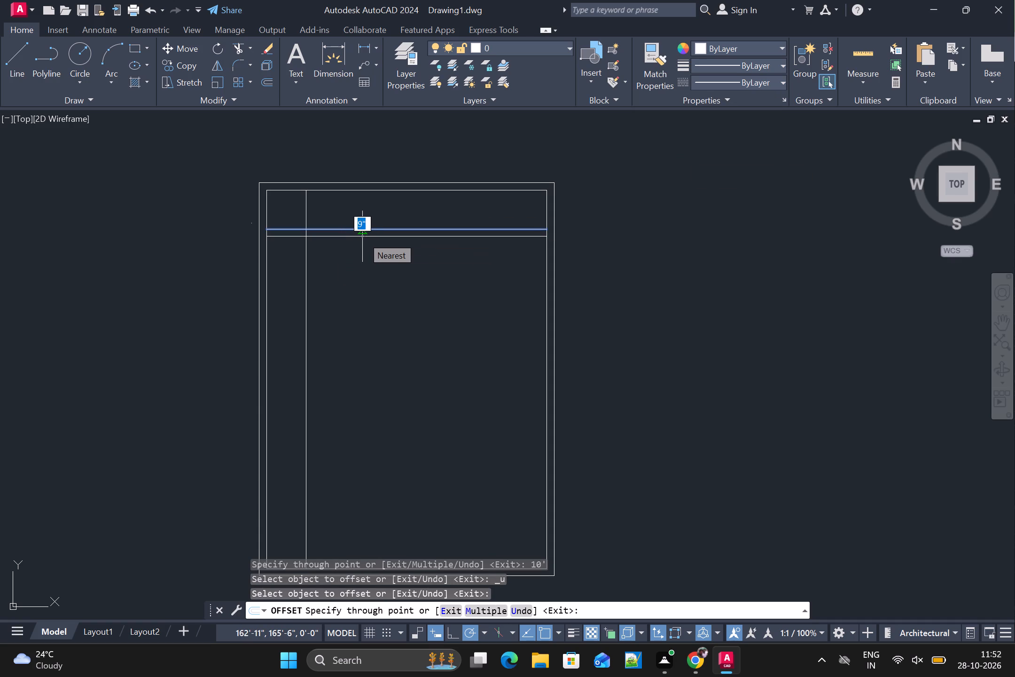
text(5")
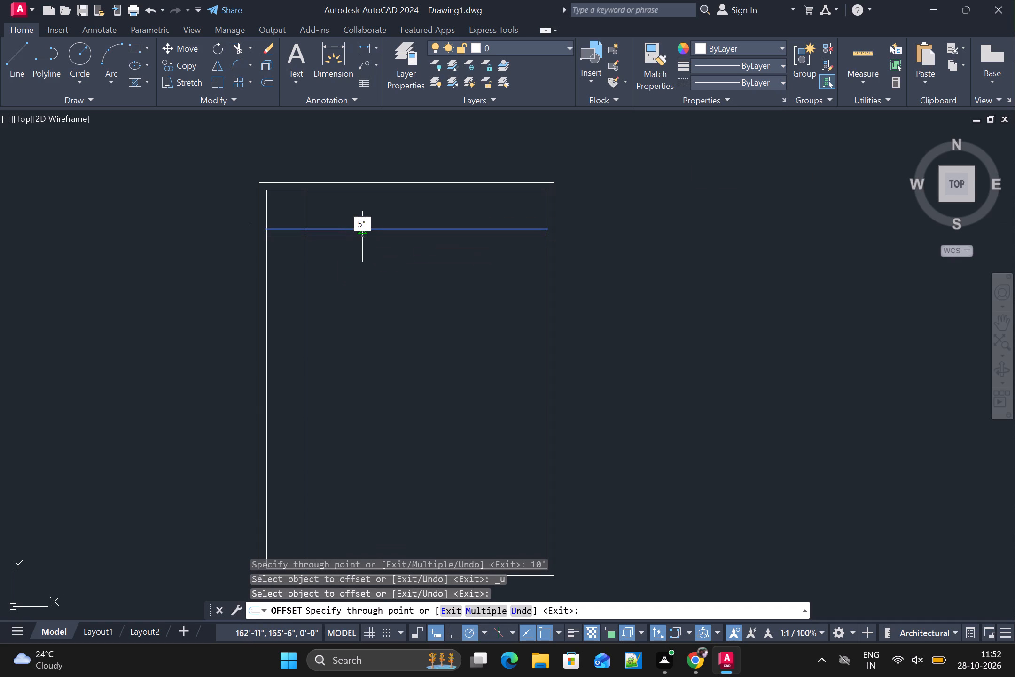
key(Return)
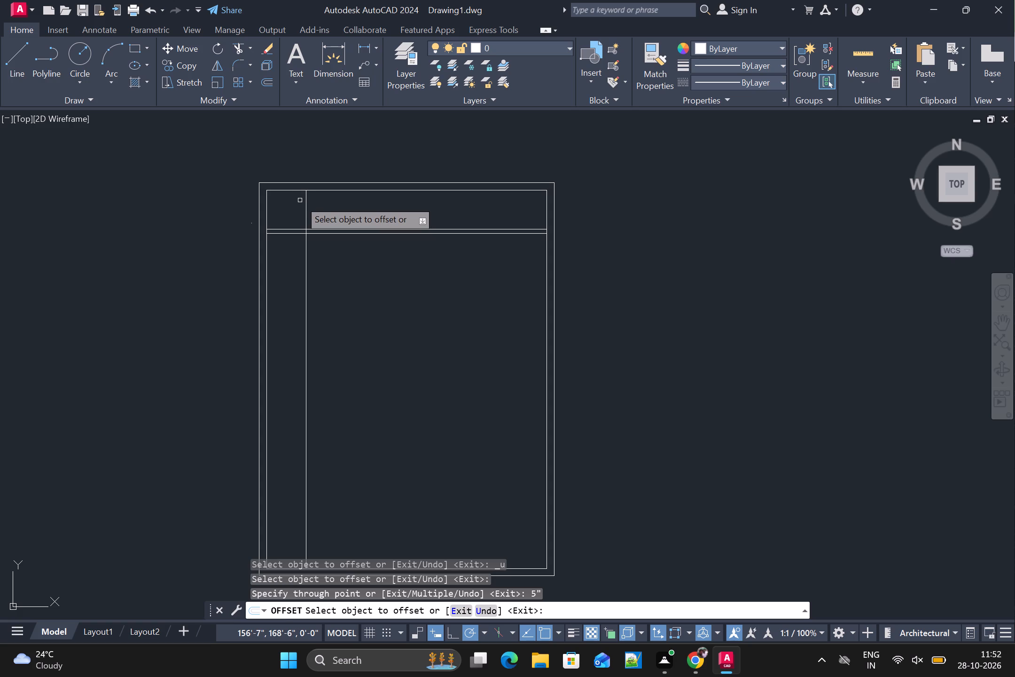
Offset the left inner wall line 10' into the plan.
click(270, 205)
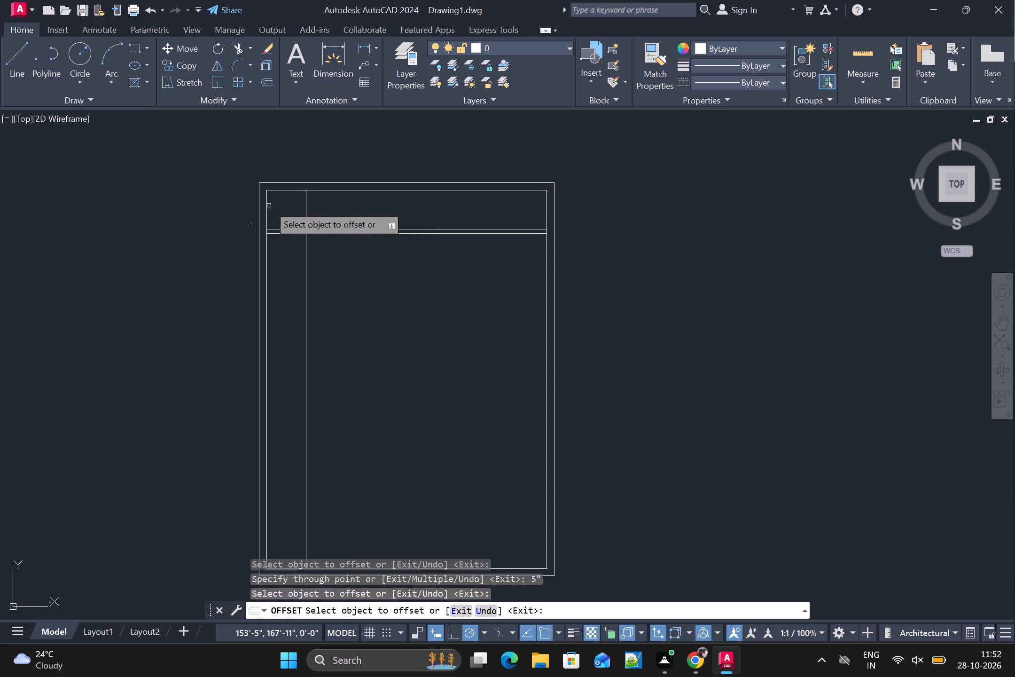
click(266, 205)
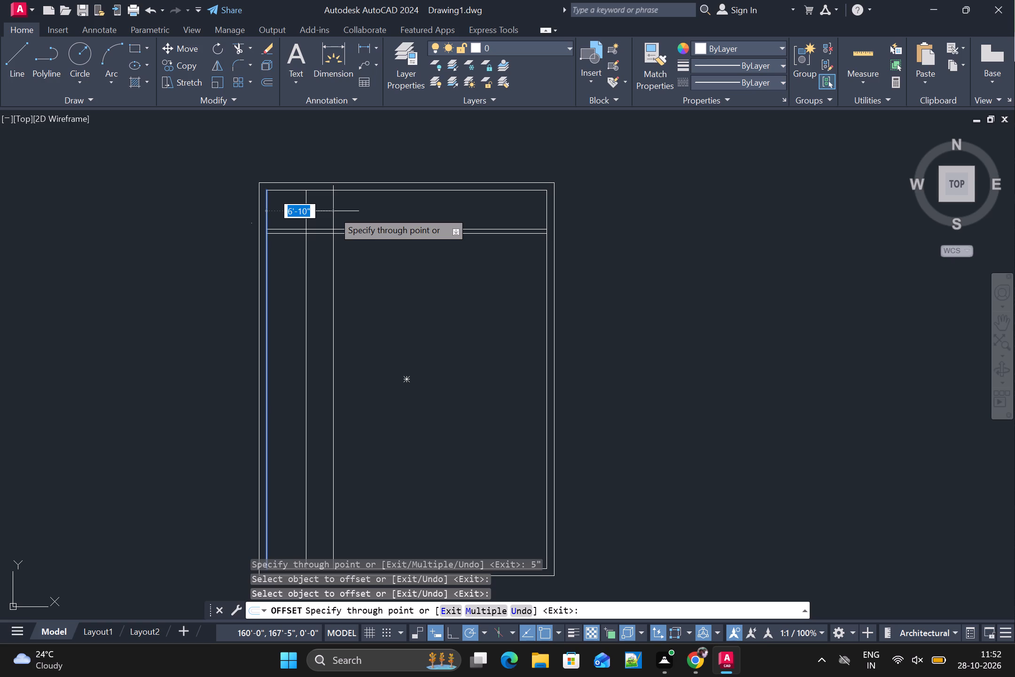
text(10')
key(Return)
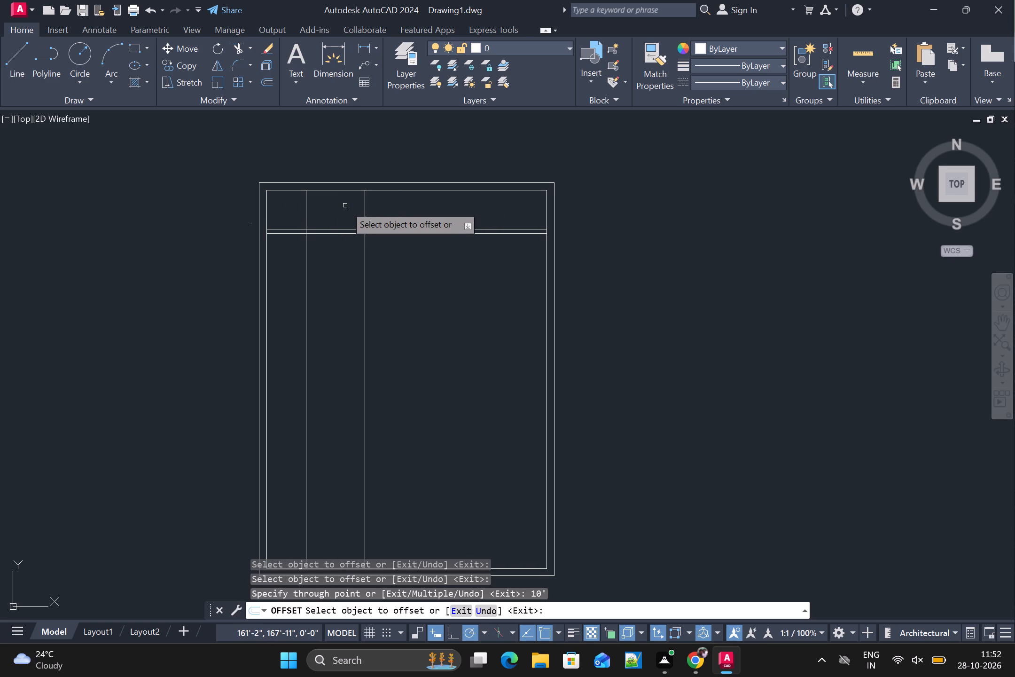
key(Escape)
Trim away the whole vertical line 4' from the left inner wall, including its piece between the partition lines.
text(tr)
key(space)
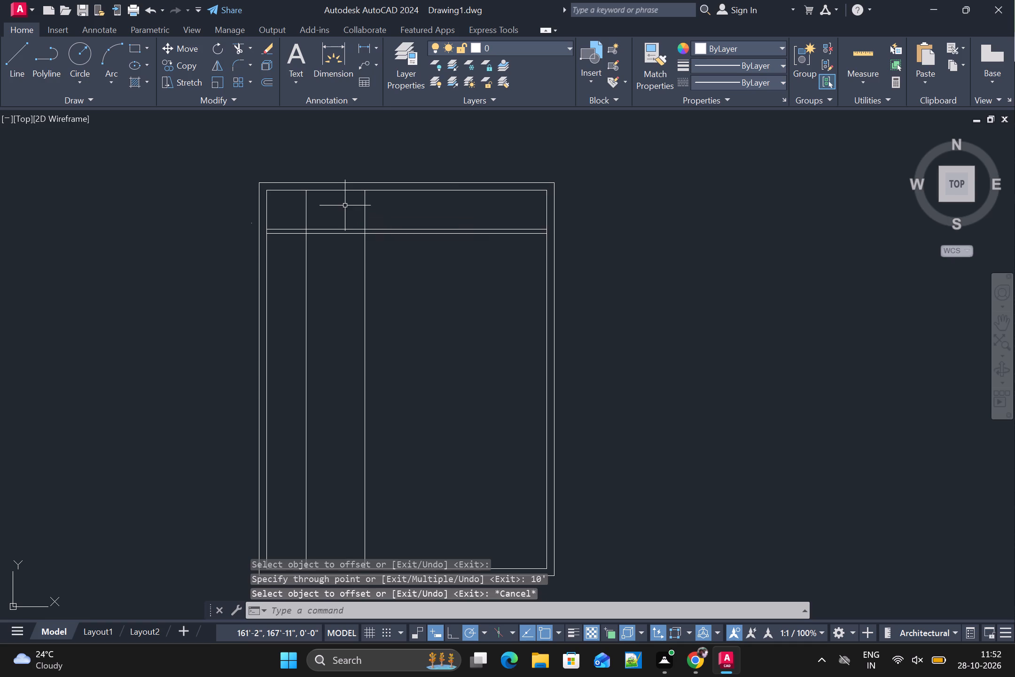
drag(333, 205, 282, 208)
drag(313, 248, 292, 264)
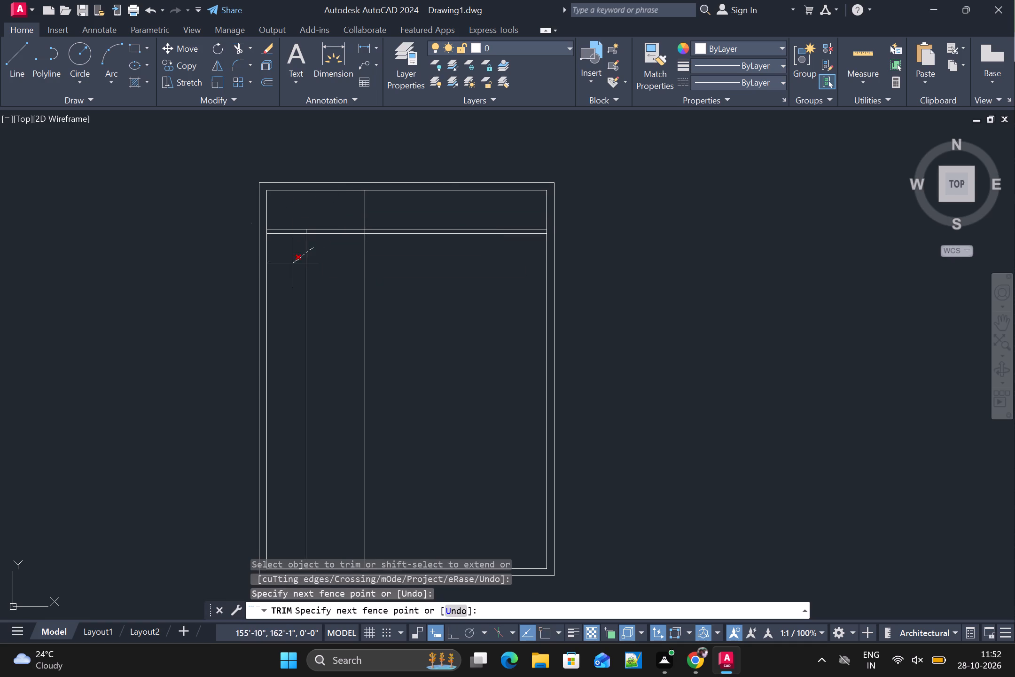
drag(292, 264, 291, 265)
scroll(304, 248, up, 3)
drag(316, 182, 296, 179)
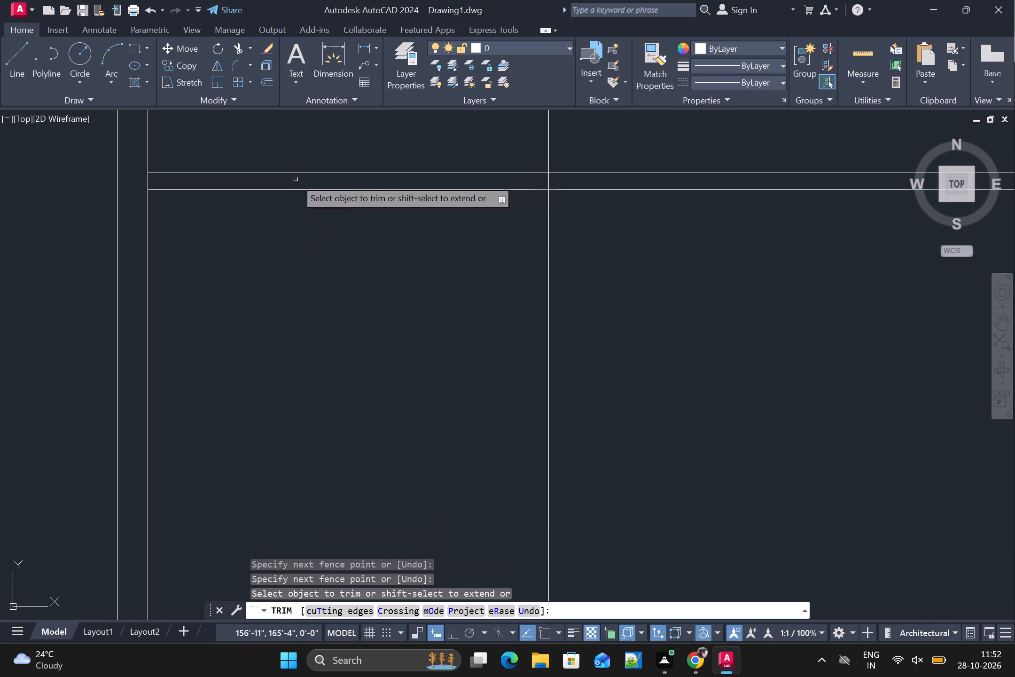
Trim the vertical line 10' from the left inner wall where it runs below the horizontal partition.
scroll(349, 216, down, 2)
drag(444, 267, 386, 275)
scroll(383, 284, down, 1)
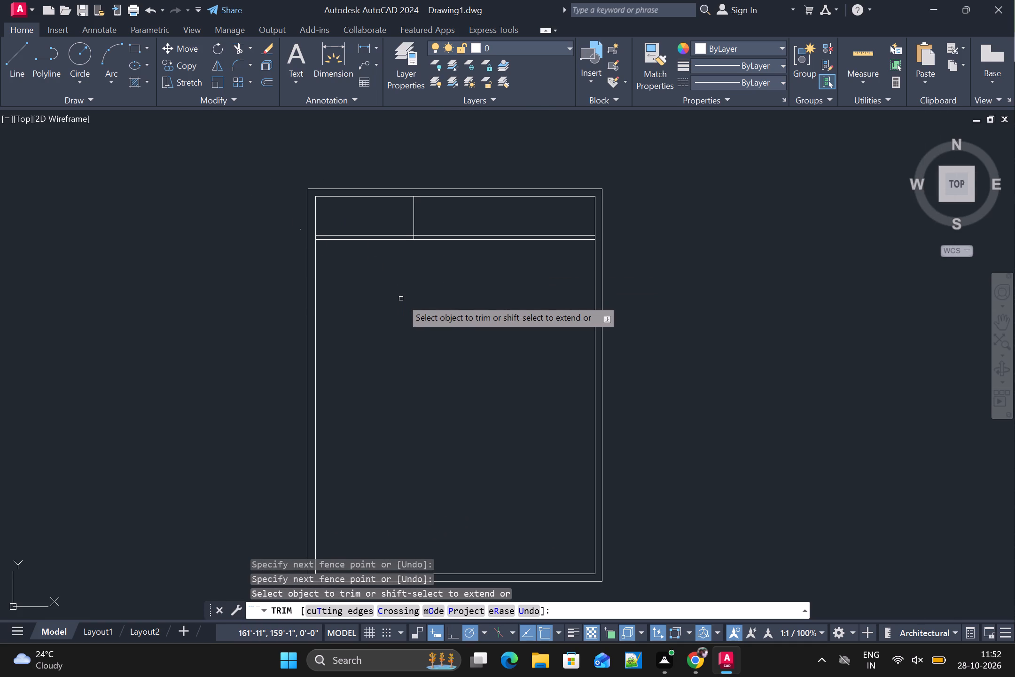
key(Escape)
Offset the lower line of the horizontal partition 8' downward using the Through option.
text(o t)
key(space)
scroll(401, 268, up, 1)
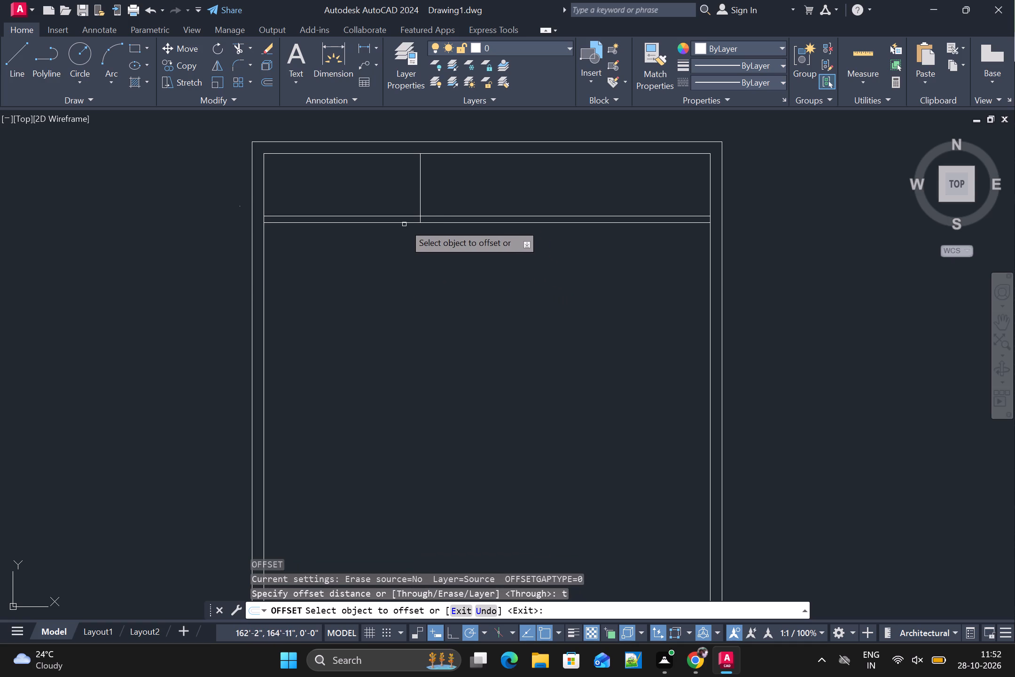
click(405, 224)
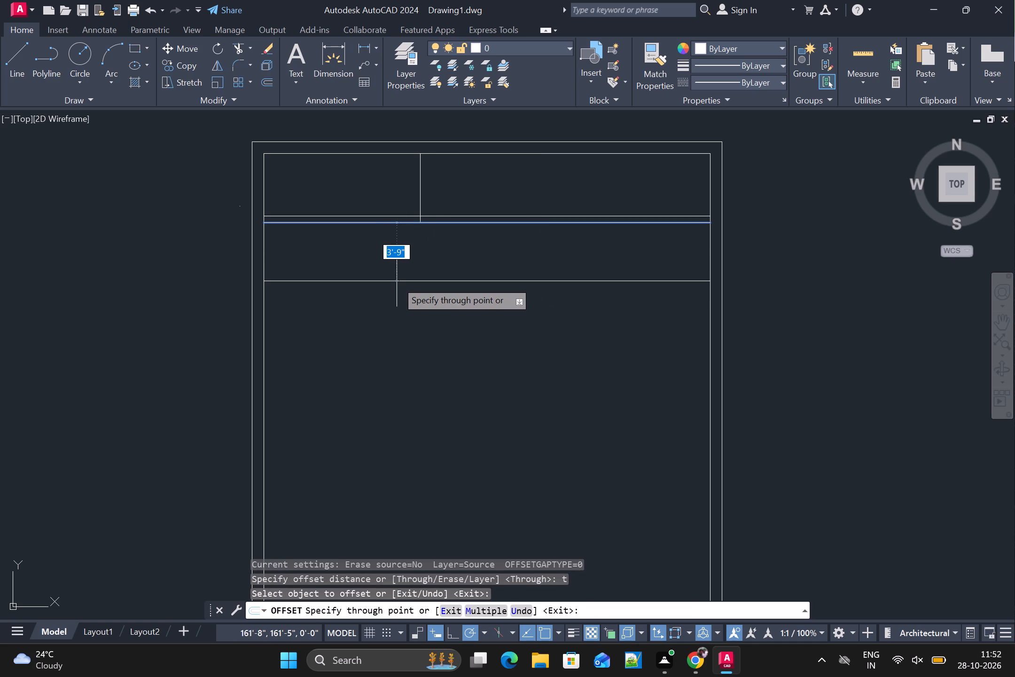
text(8')
key(Return)
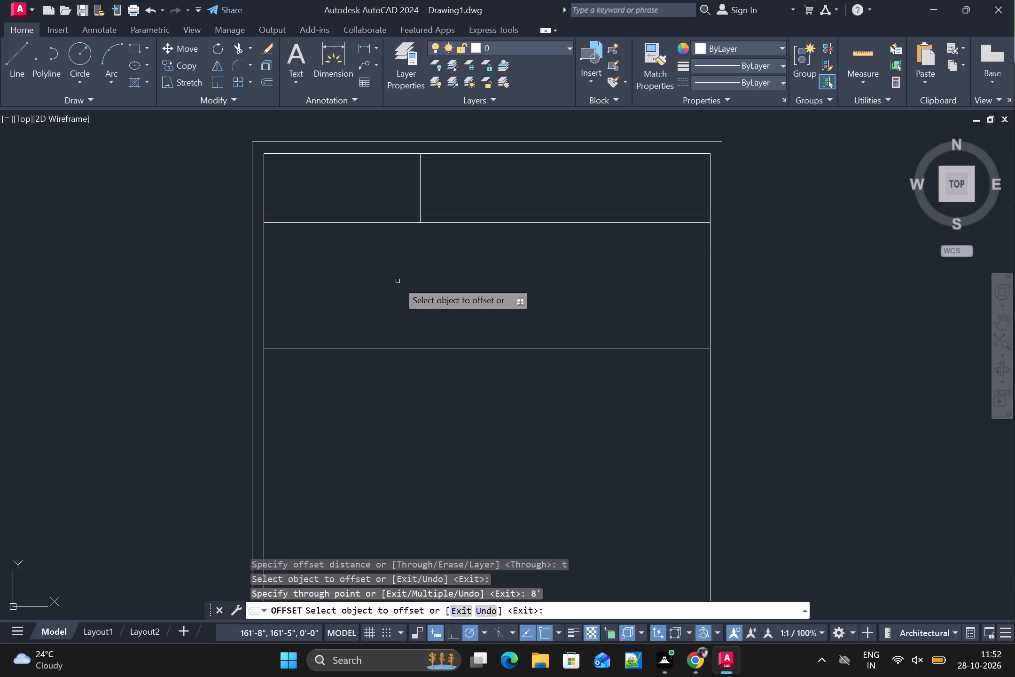
Offset the horizontal line 8' below the upper partition by 5" downward to complete a second horizontal partition.
scroll(395, 291, down, 1)
middle_drag(445, 368, 453, 288)
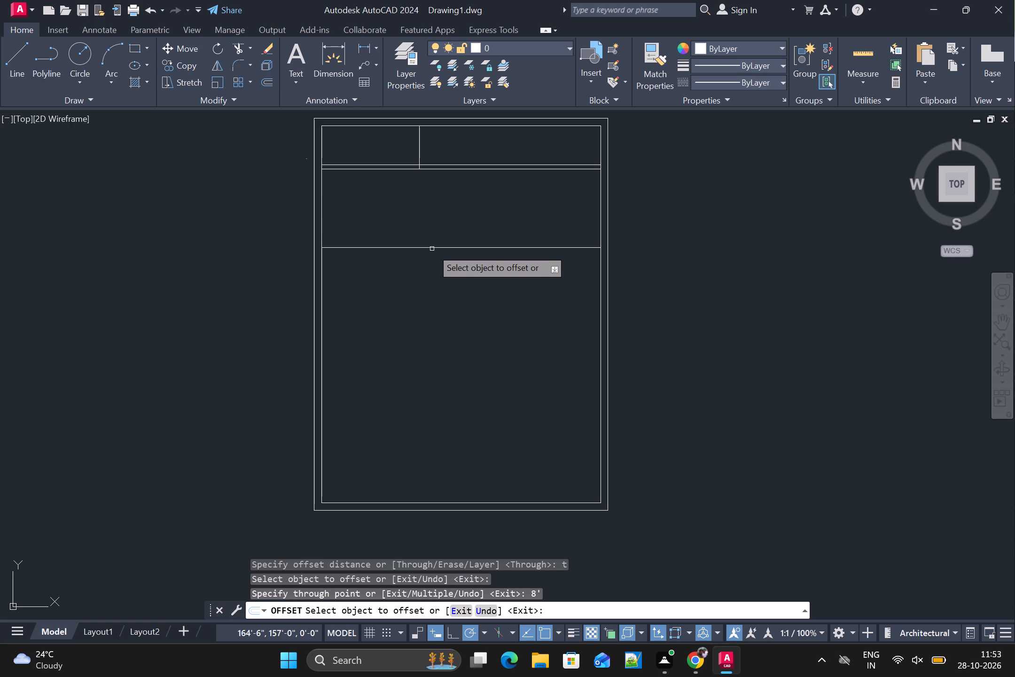
click(432, 249)
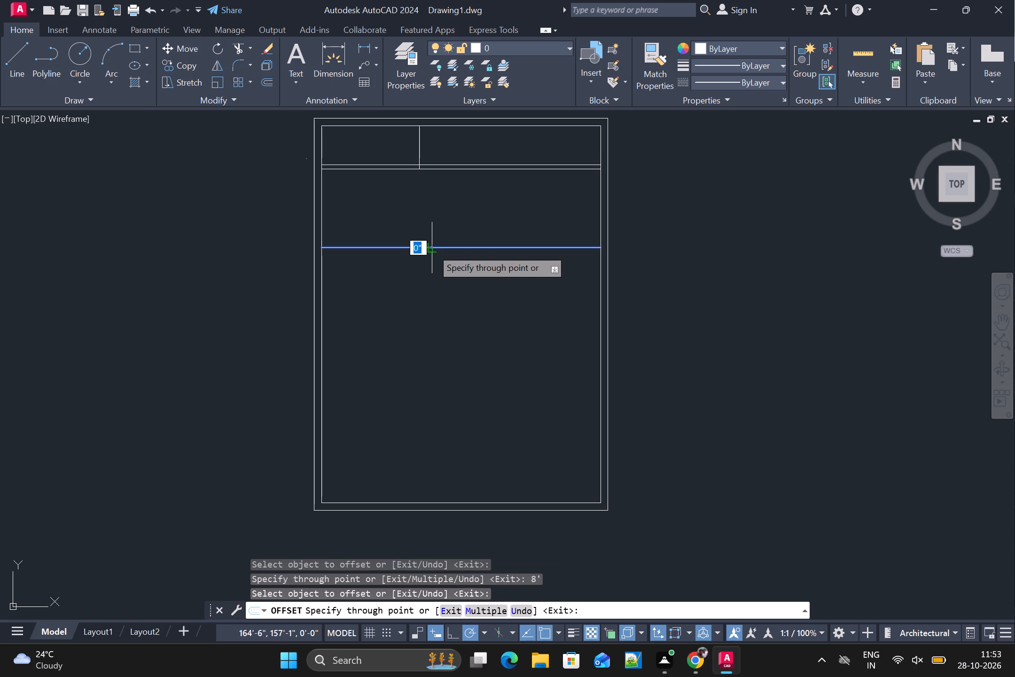
text(5")
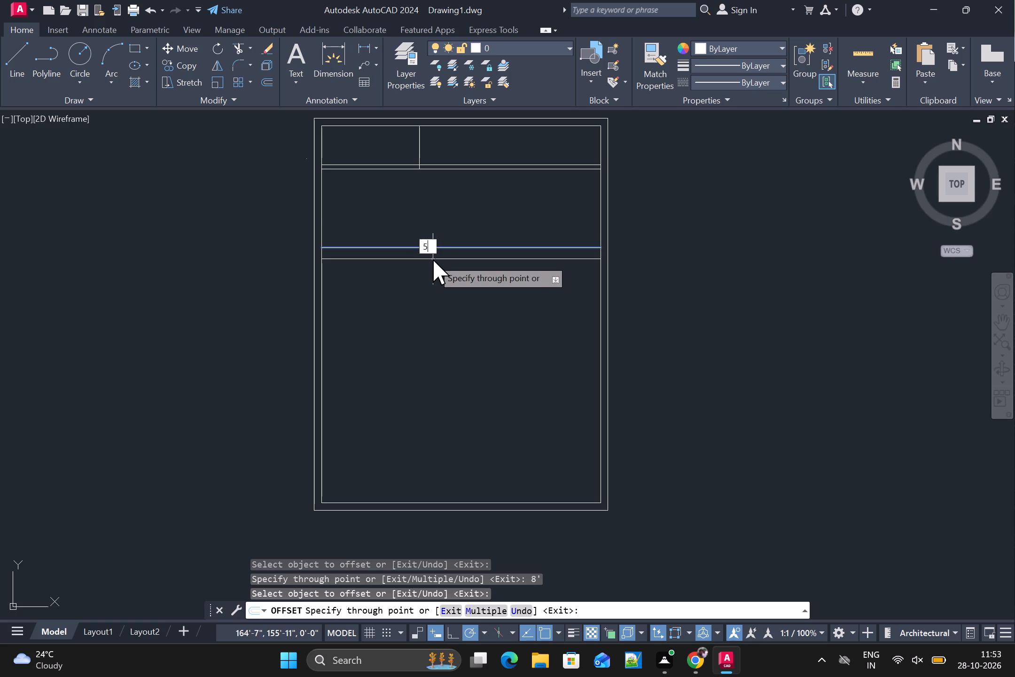
key(Return)
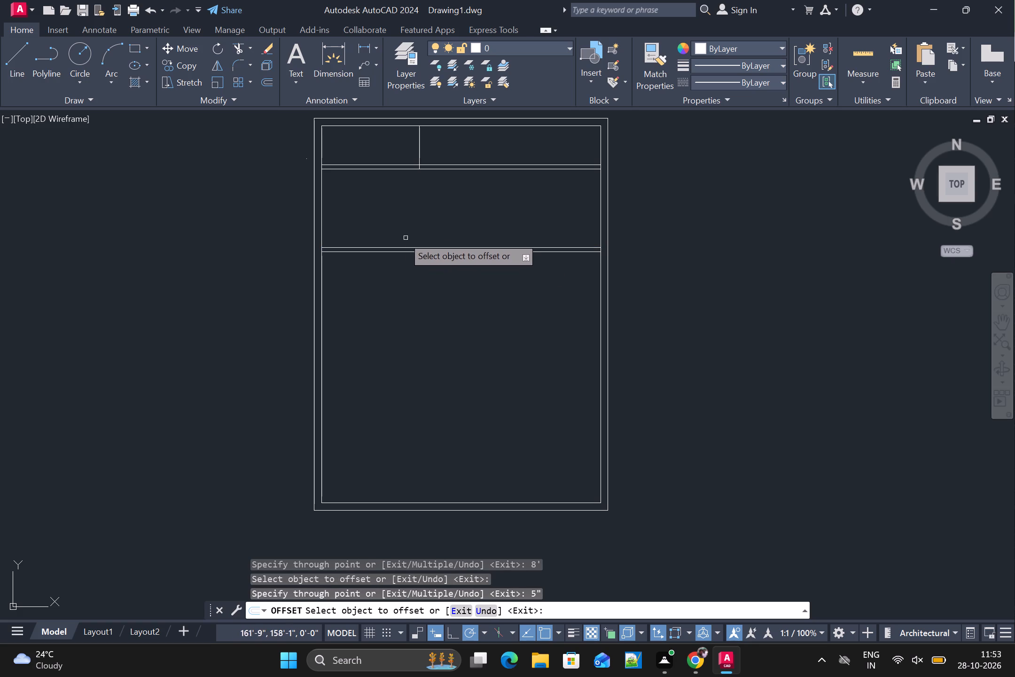
Offset the left inner wall line 10' into the plan, and offset the new line 5" back toward that wall as a vertical partition.
click(320, 200)
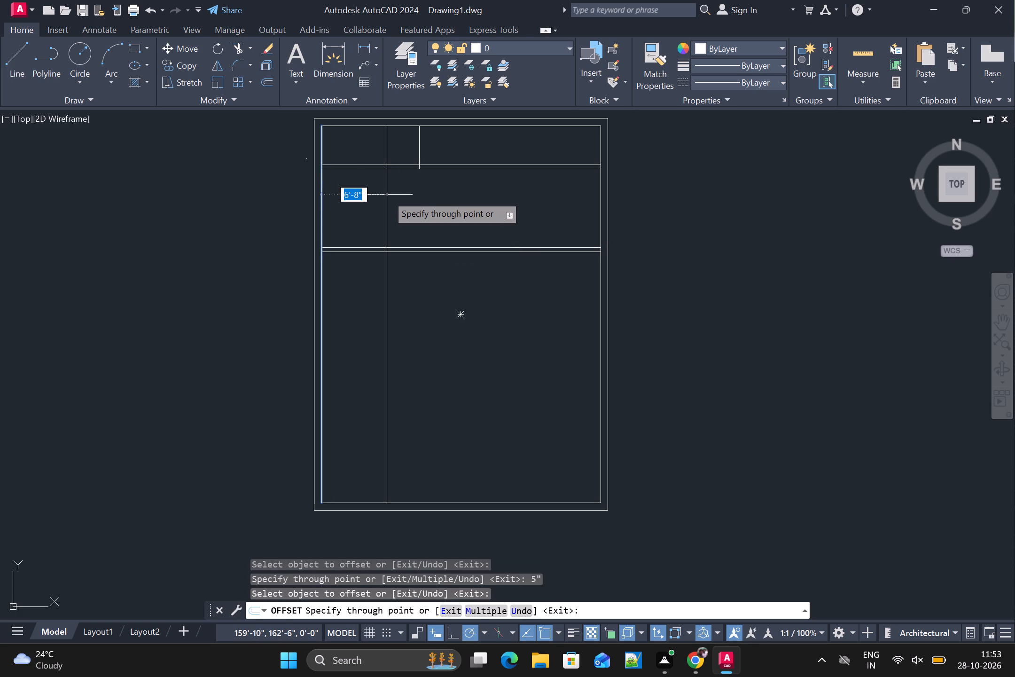
text(10')
key(Return)
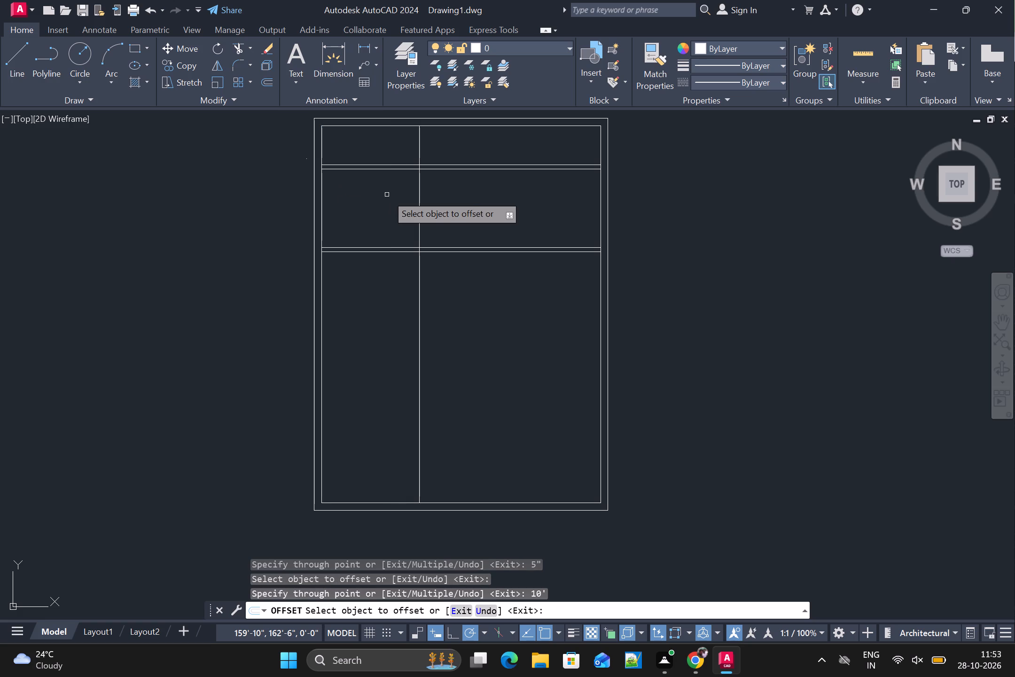
click(419, 226)
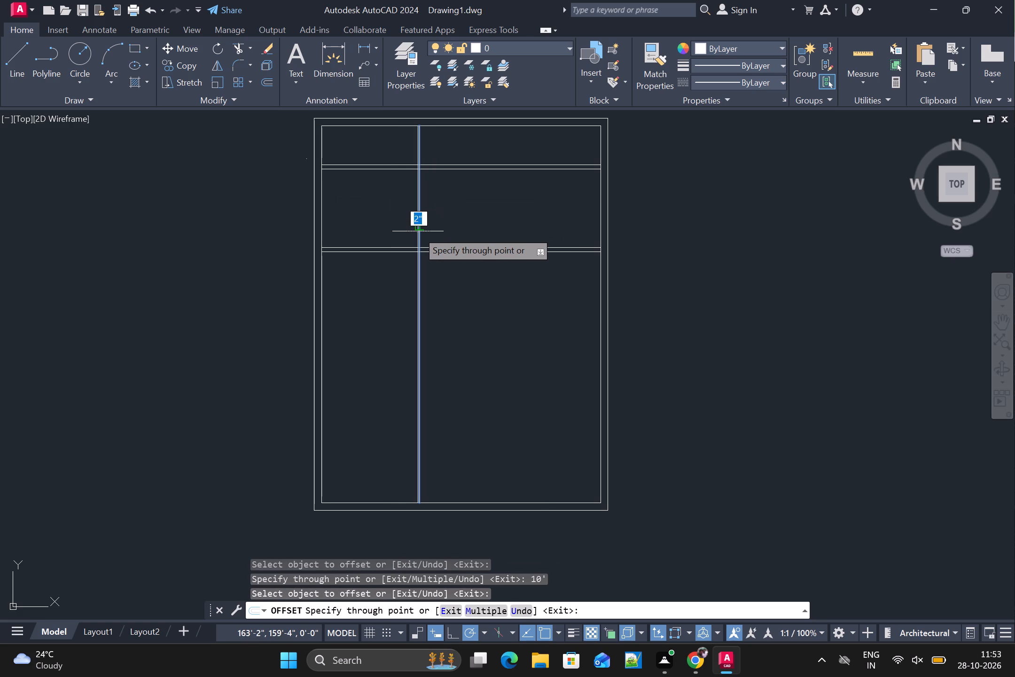
text(5")
key(Return)
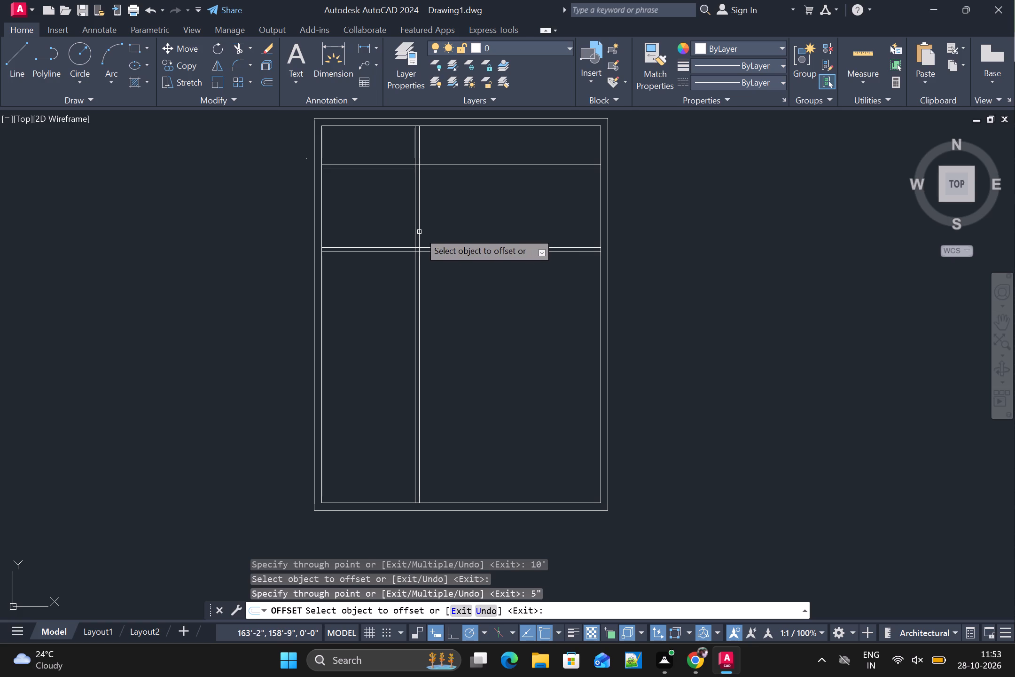
Offset the vertical partition's right line 5' to the right, and offset the new line 5" back to the left.
click(420, 233)
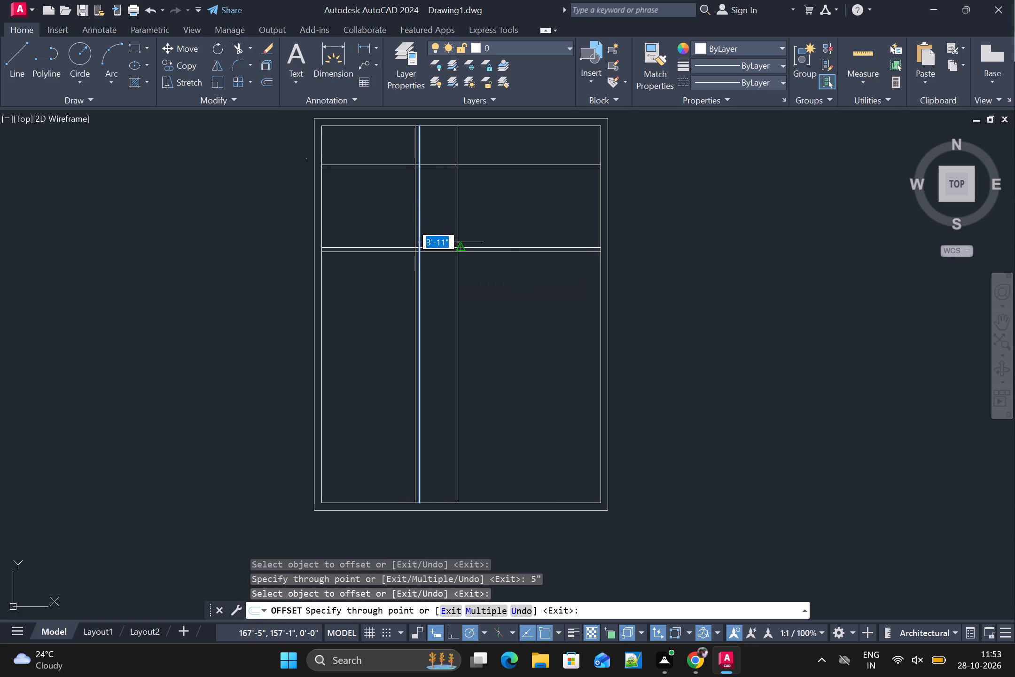
text(5')
key(Return)
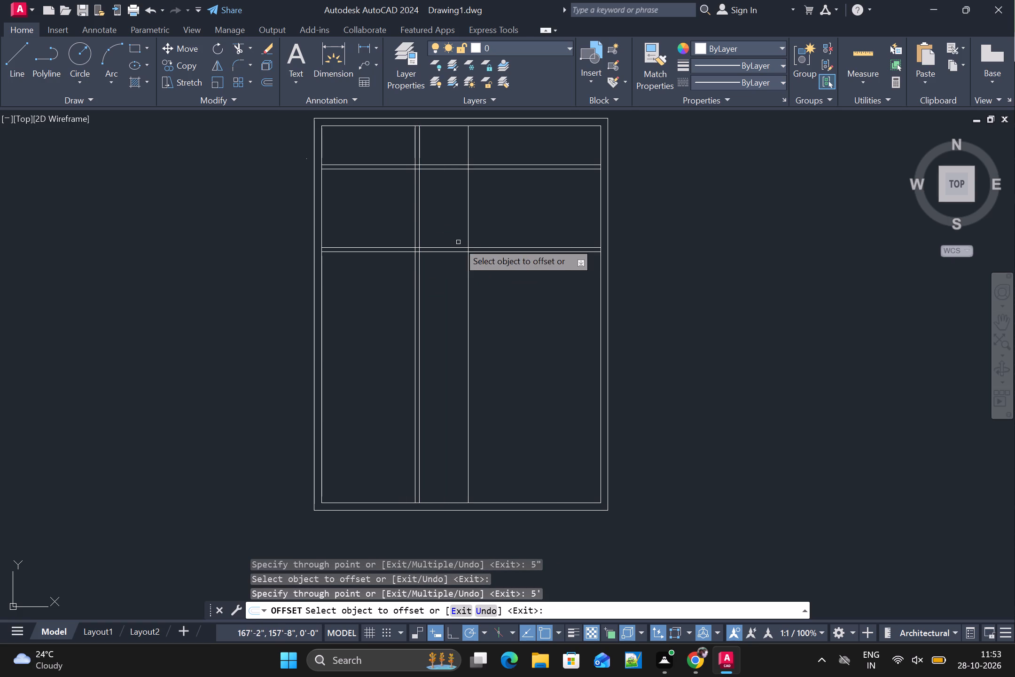
click(468, 228)
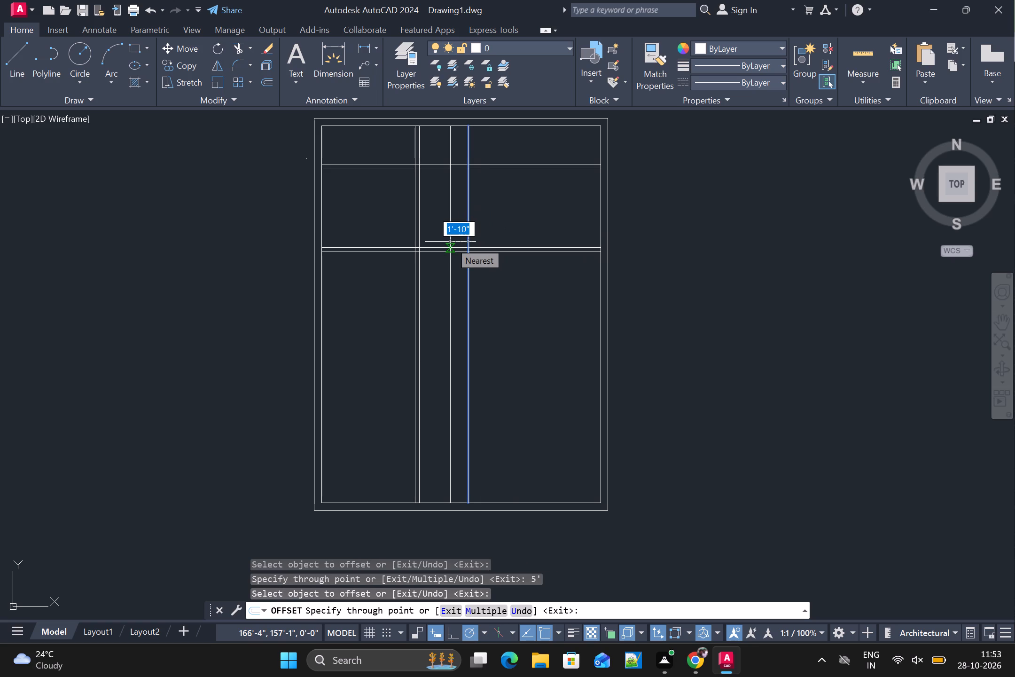
text(5")
key(Return)
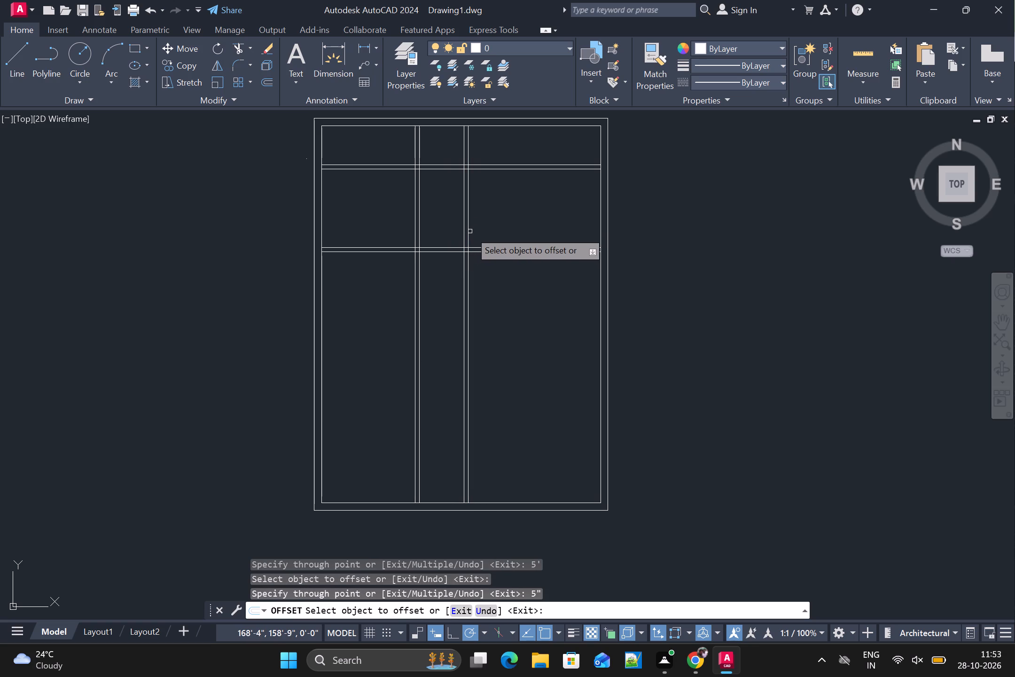
Offset the second vertical partition's right line 5' to the right, and offset the new line 5" further right.
click(469, 230)
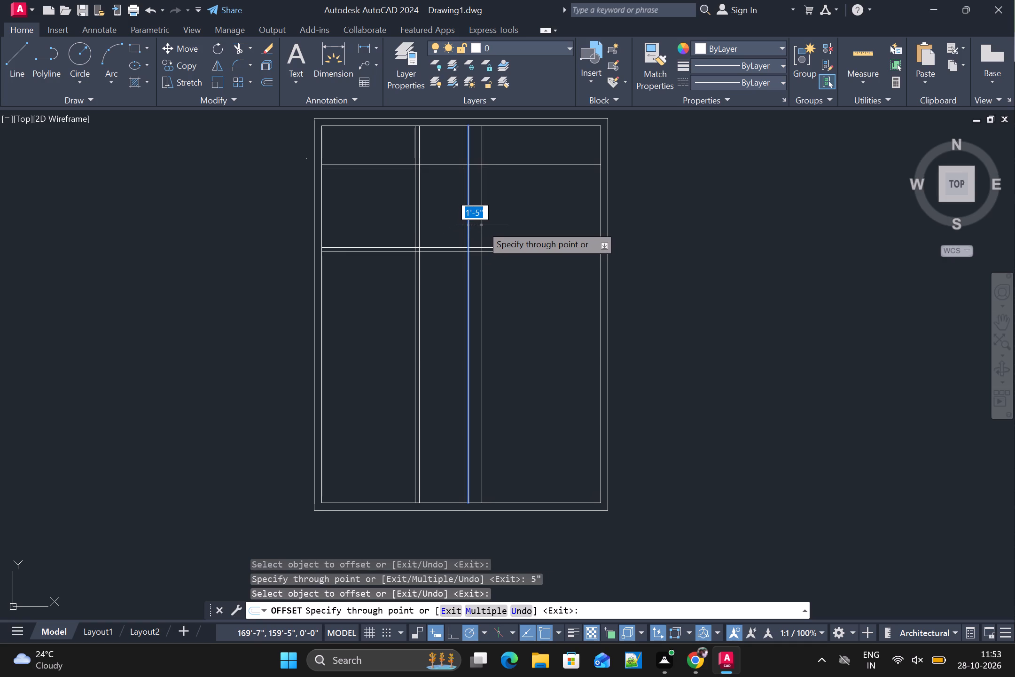
text(5')
key(Return)
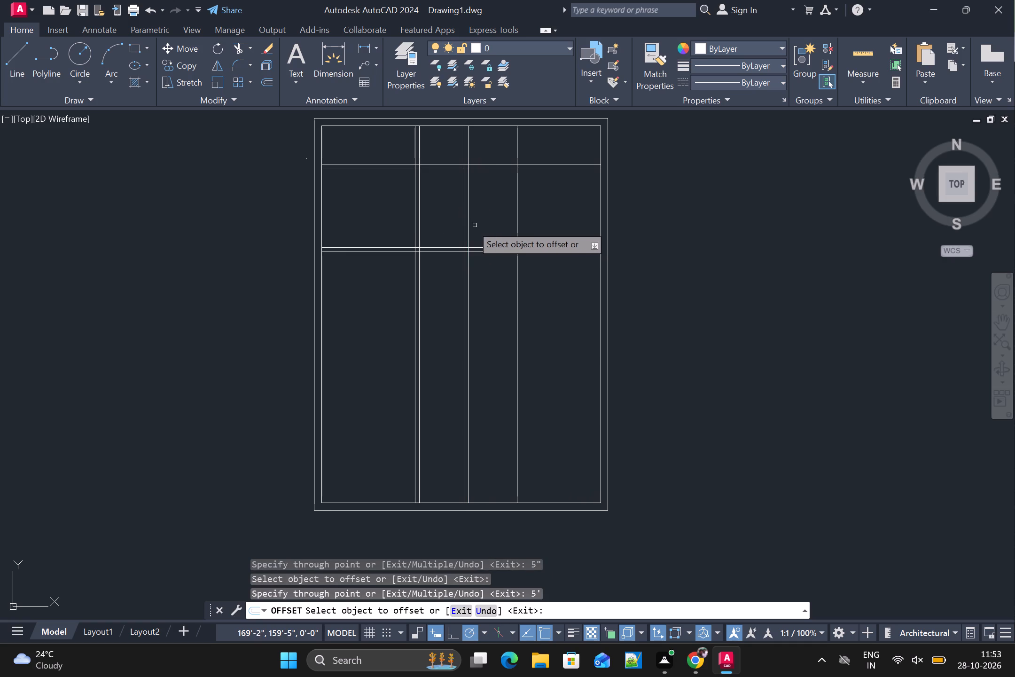
click(516, 221)
text(5")
key(Return)
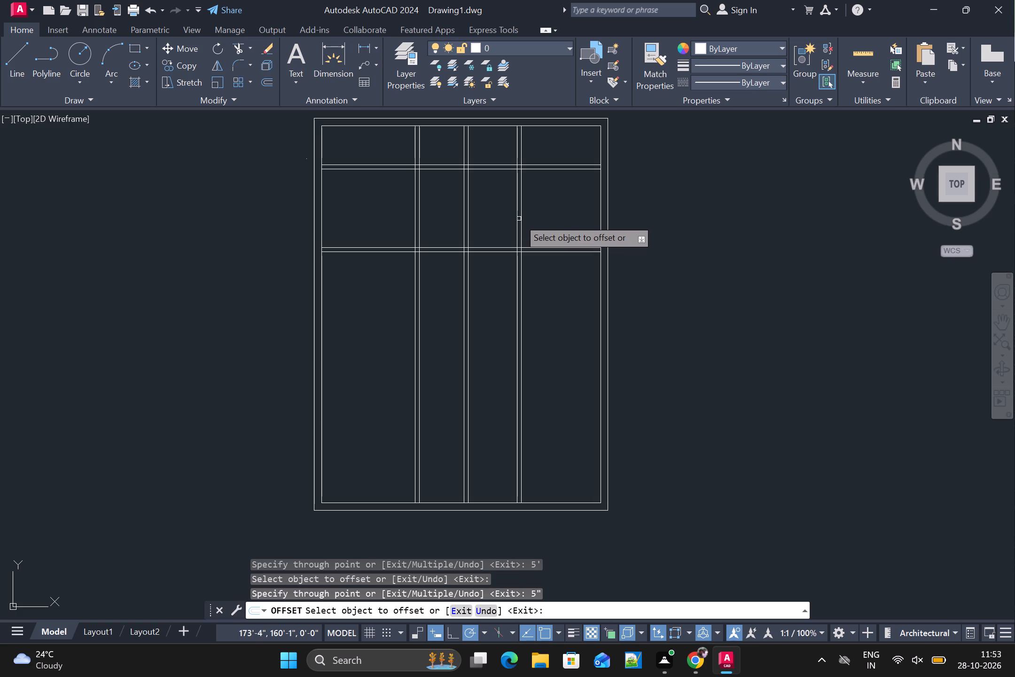
Offset the top horizontal partition's lower line 12' downward, and offset the new line 5" downward.
click(554, 171)
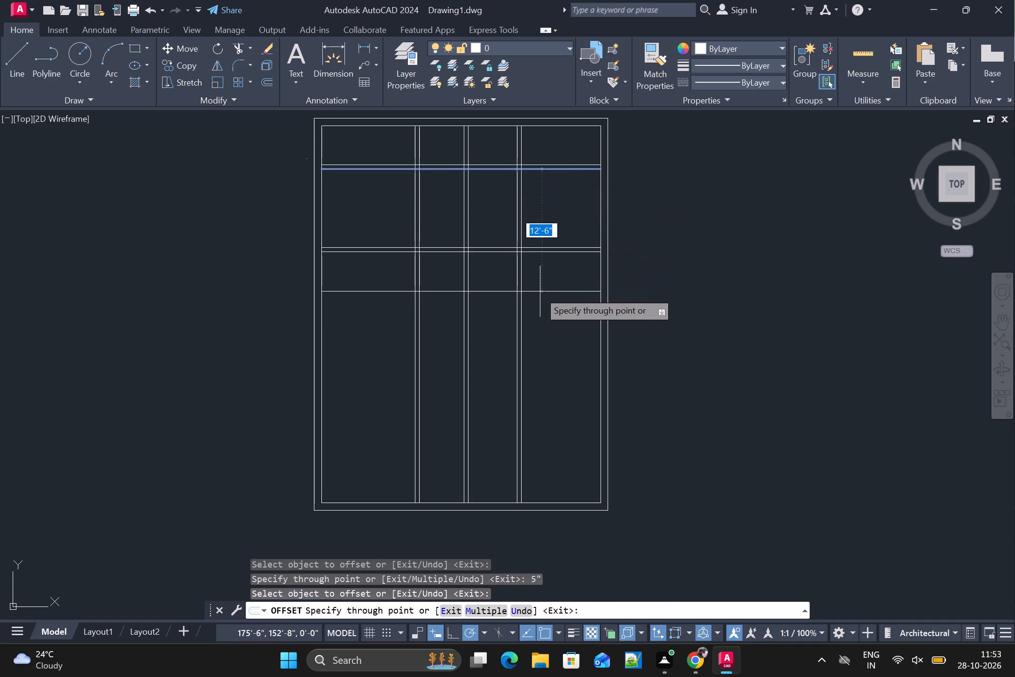
text(12')
key(Return)
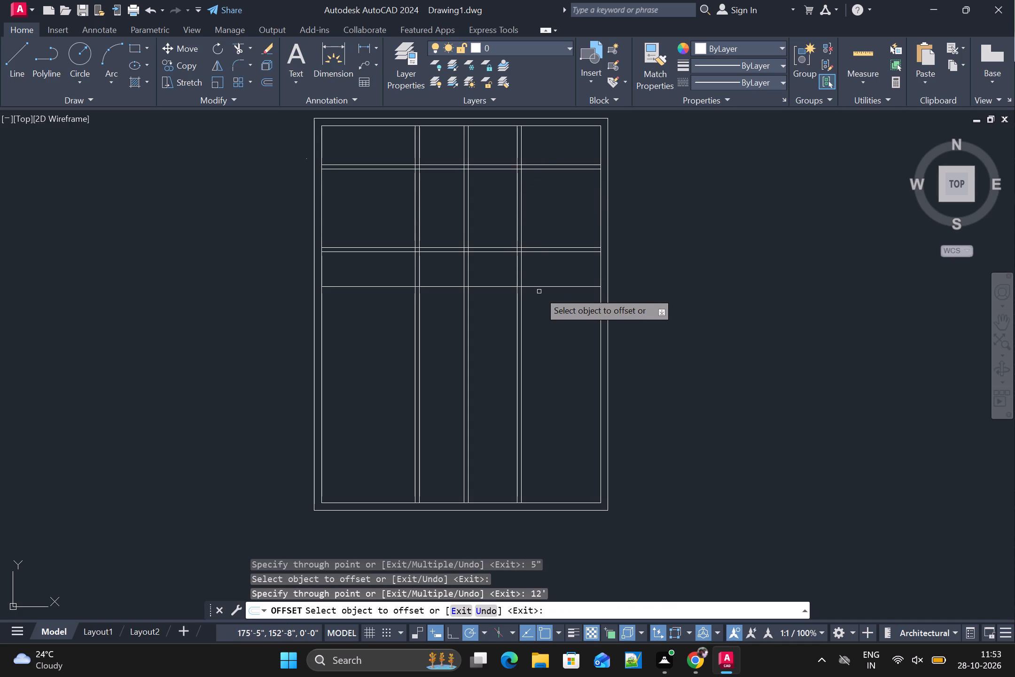
click(569, 287)
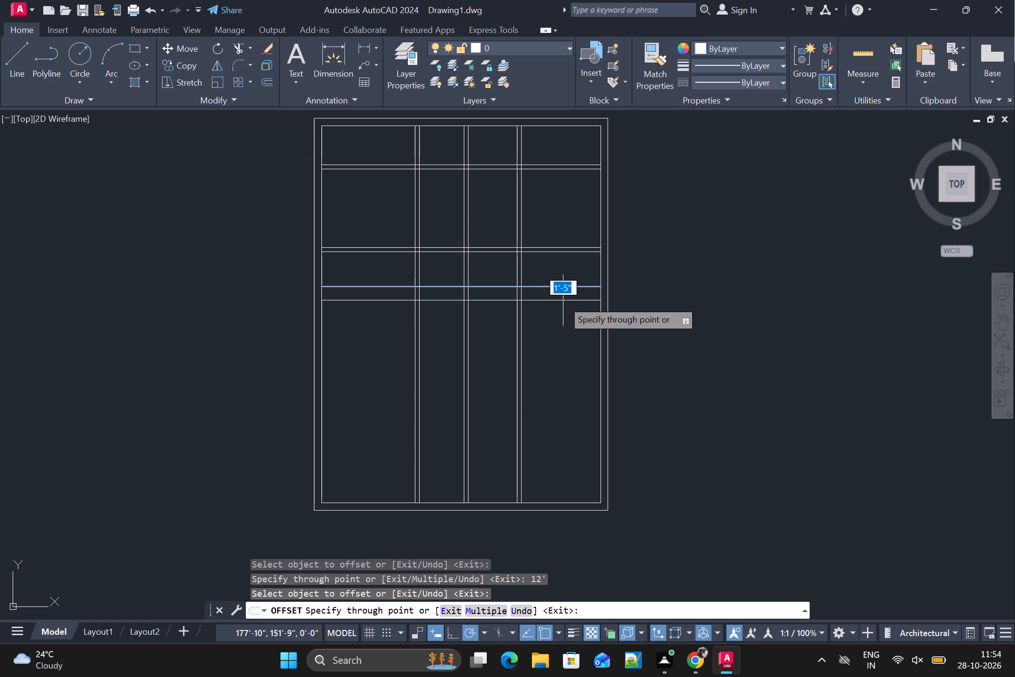
text(5")
key(Return)
key(Escape)
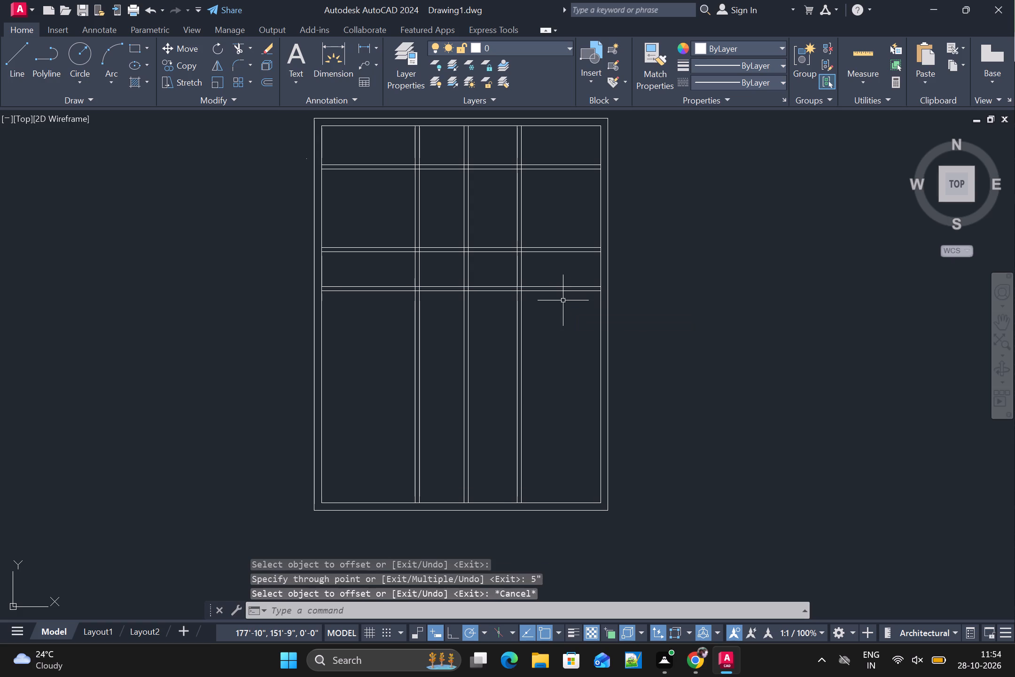
Trim the lowest horizontal partition between the second and third vertical partitions, and the first two vertical partitions below it; undo any overreaching trim.
text(tr)
key(space)
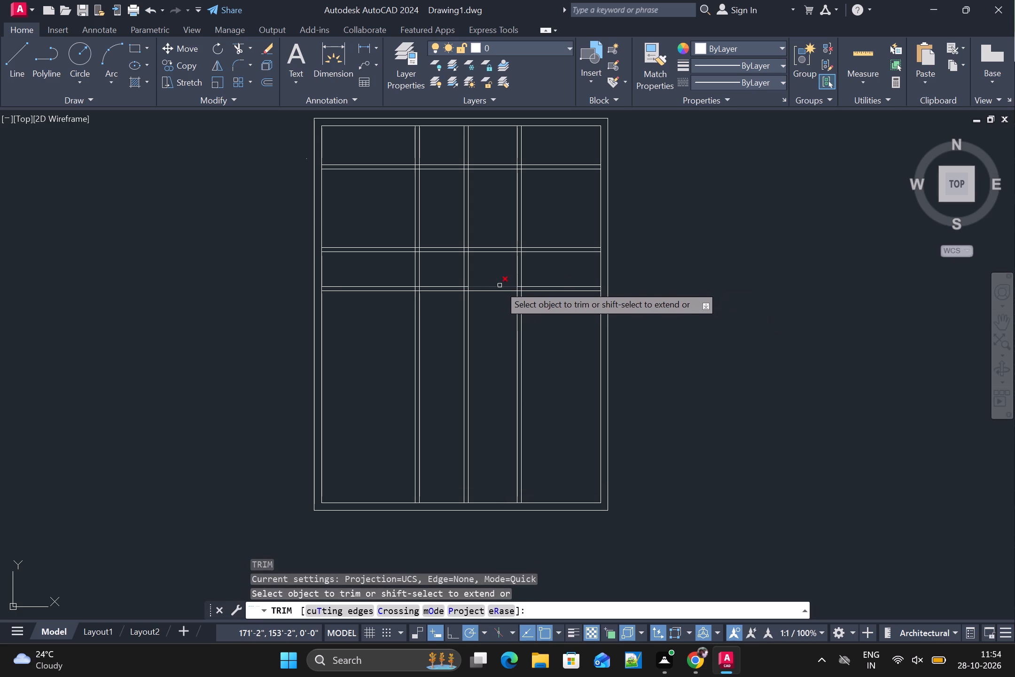
drag(501, 283, 495, 295)
drag(477, 285, 349, 311)
drag(507, 292, 470, 318)
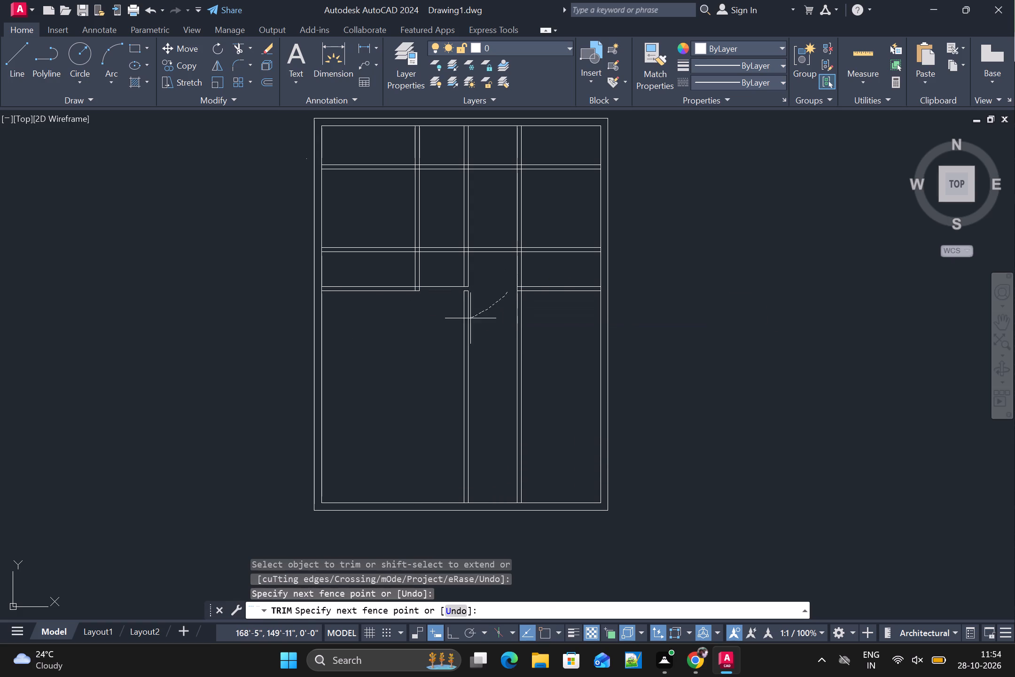
drag(470, 318, 448, 346)
drag(472, 283, 319, 269)
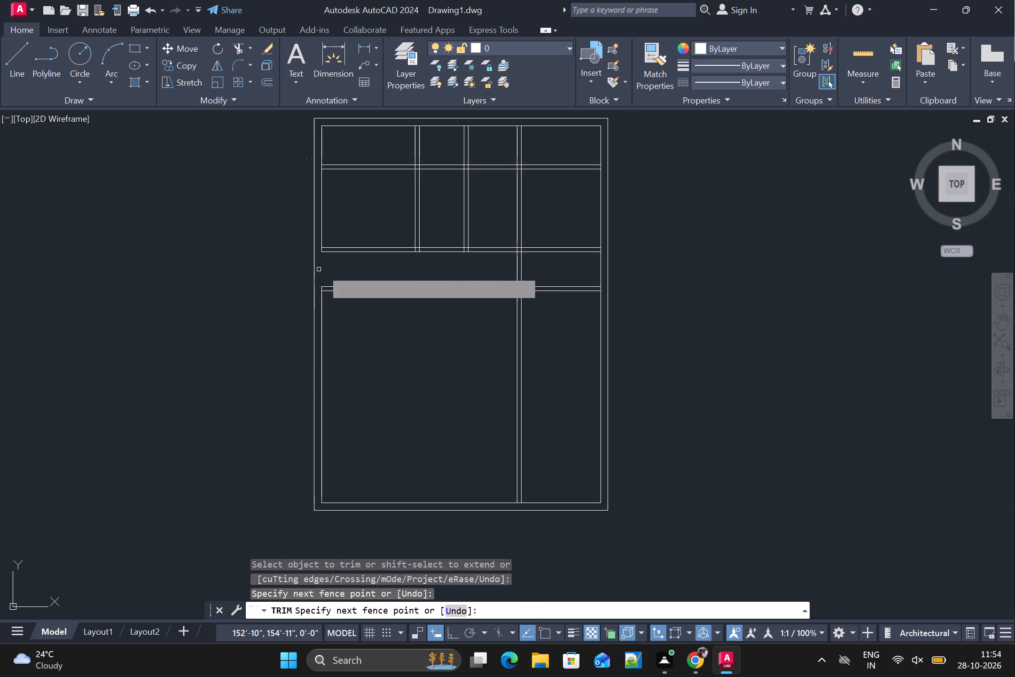
key(ctrl+z)
Trim the first two vertical partitions below the middle horizontal partition, and the lowest partition's remaining pieces left of the third vertical partition.
scroll(417, 308, up, 2)
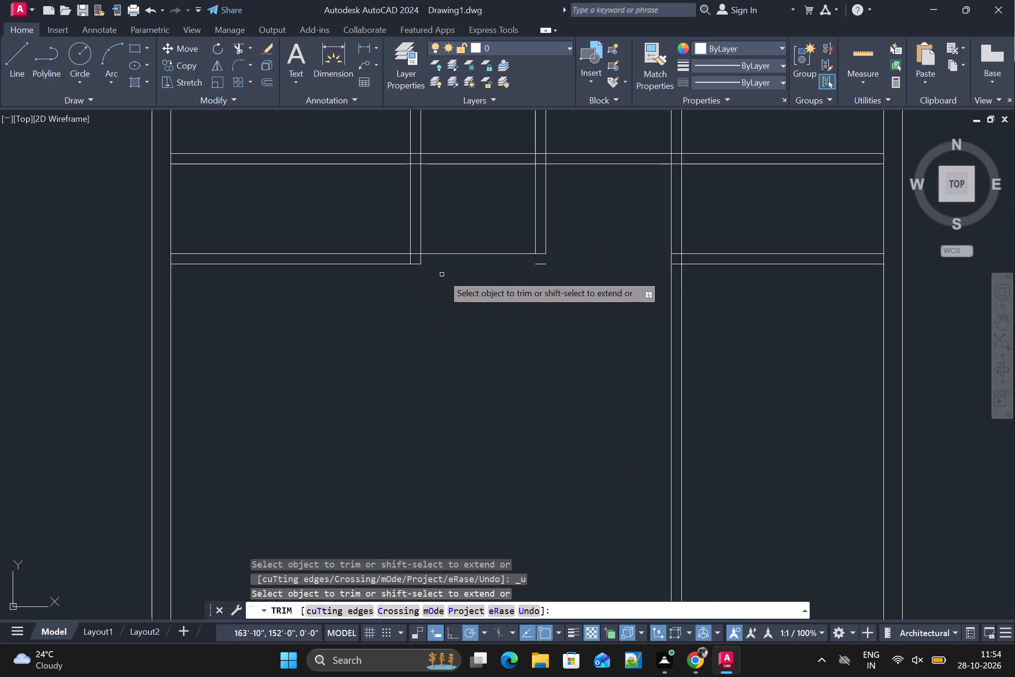
drag(554, 212, 372, 236)
drag(369, 237, 417, 261)
drag(420, 247, 410, 262)
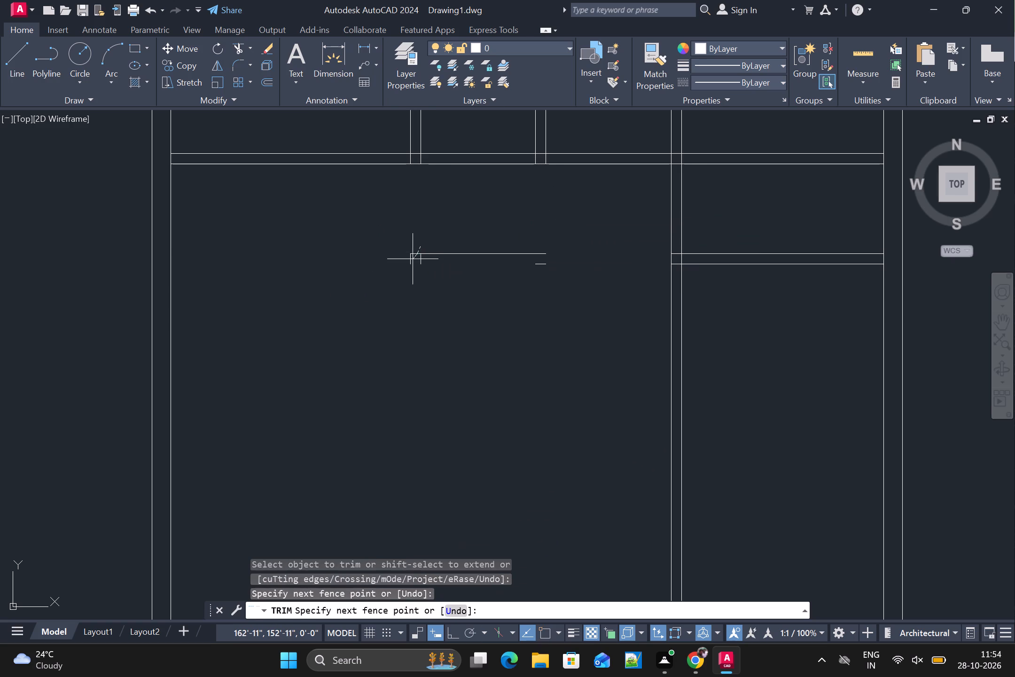
drag(410, 262, 406, 264)
drag(405, 258, 479, 263)
scroll(472, 259, down, 2)
drag(476, 250, 463, 278)
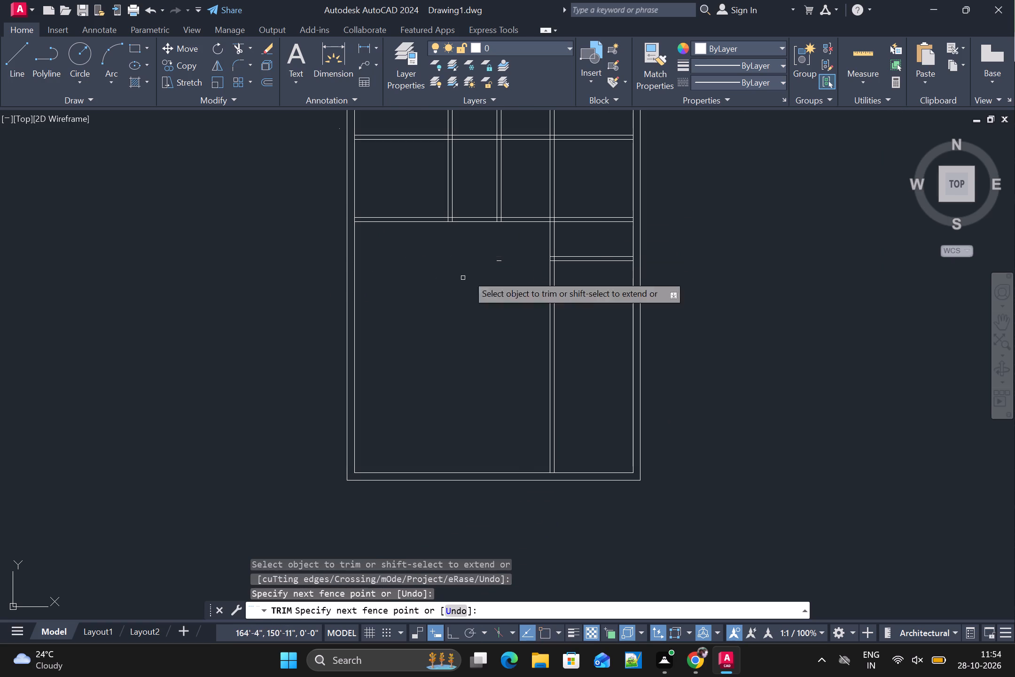
drag(502, 260, 493, 270)
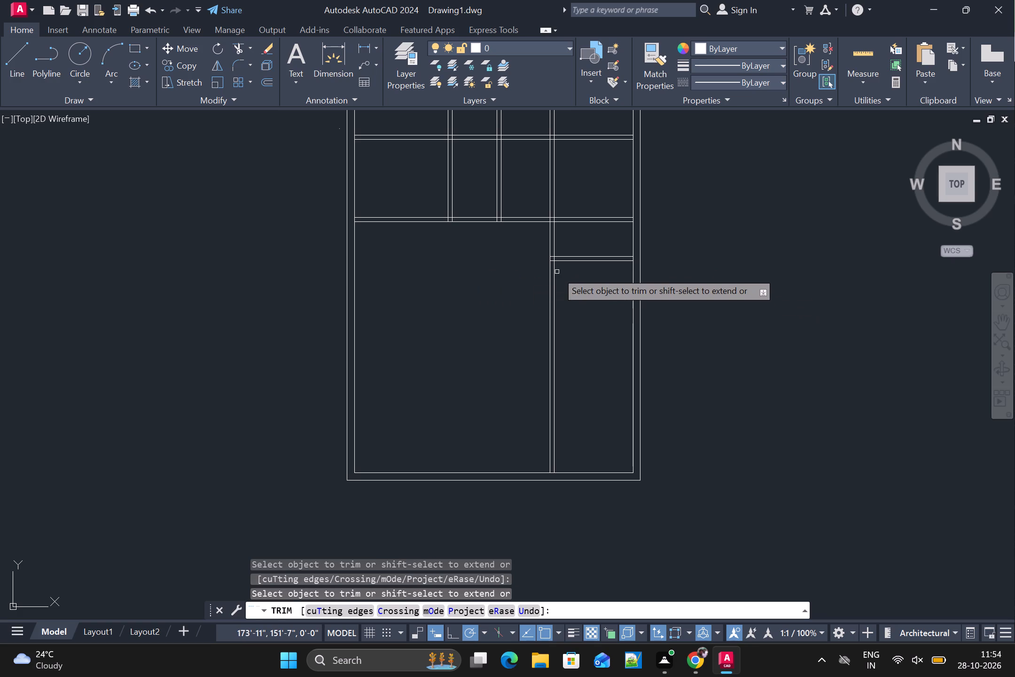
Trim both lines of the third vertical partition below the lowest horizontal partition.
scroll(557, 265, down, 1)
scroll(521, 258, up, 1)
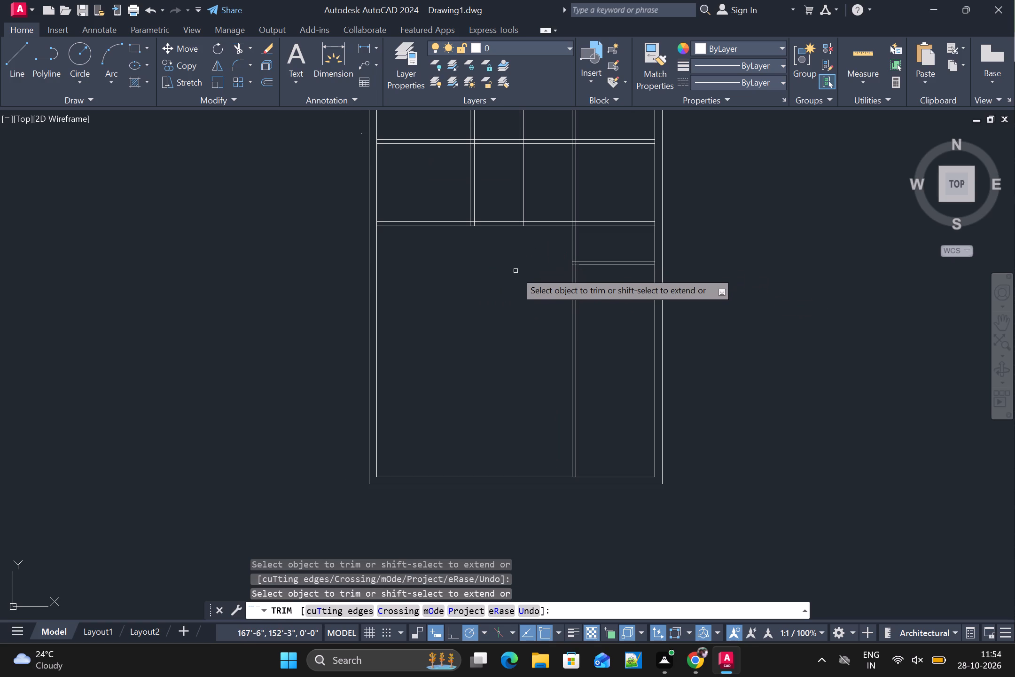
drag(548, 299, 580, 332)
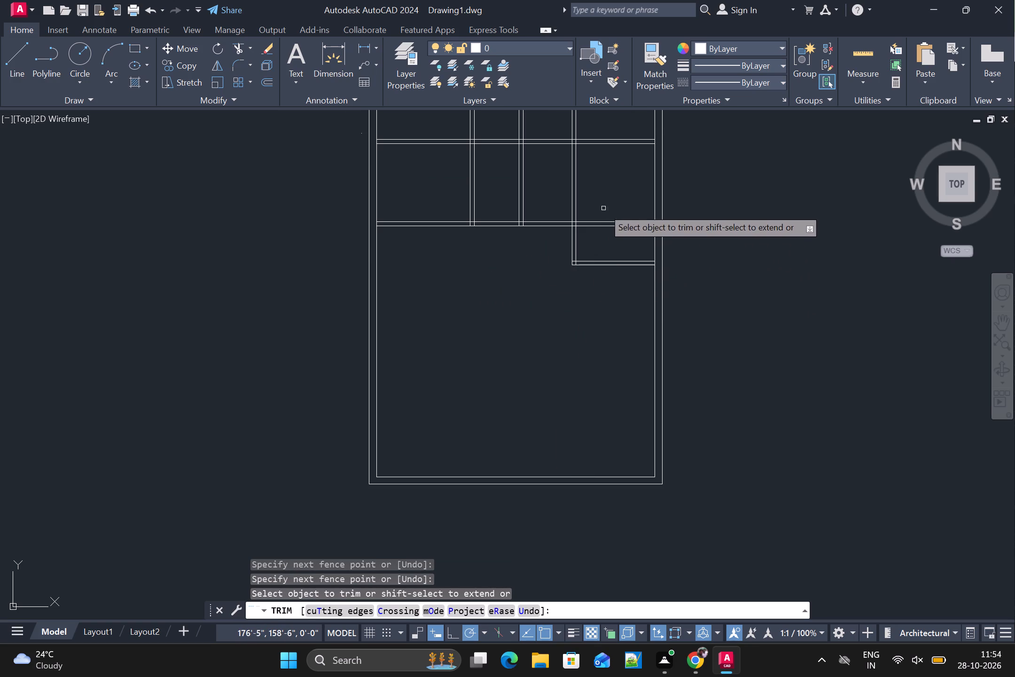
Trim both lines of the middle horizontal partition between the third vertical partition and the right inner wall.
drag(606, 210, 599, 244)
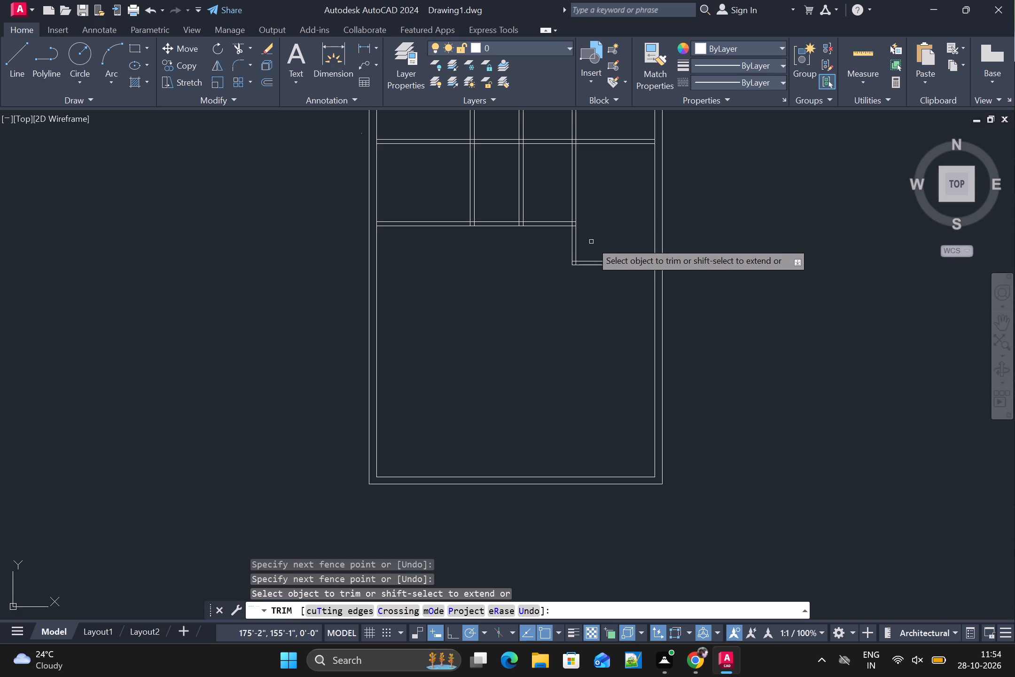
scroll(591, 242, down, 1)
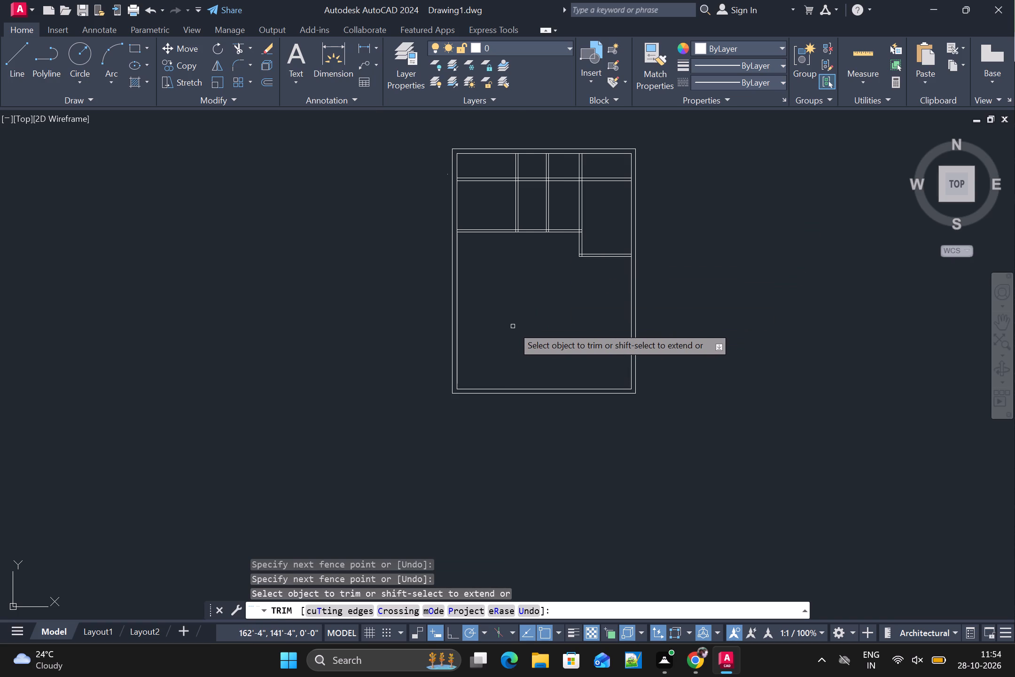
middle_drag(526, 314, 531, 308)
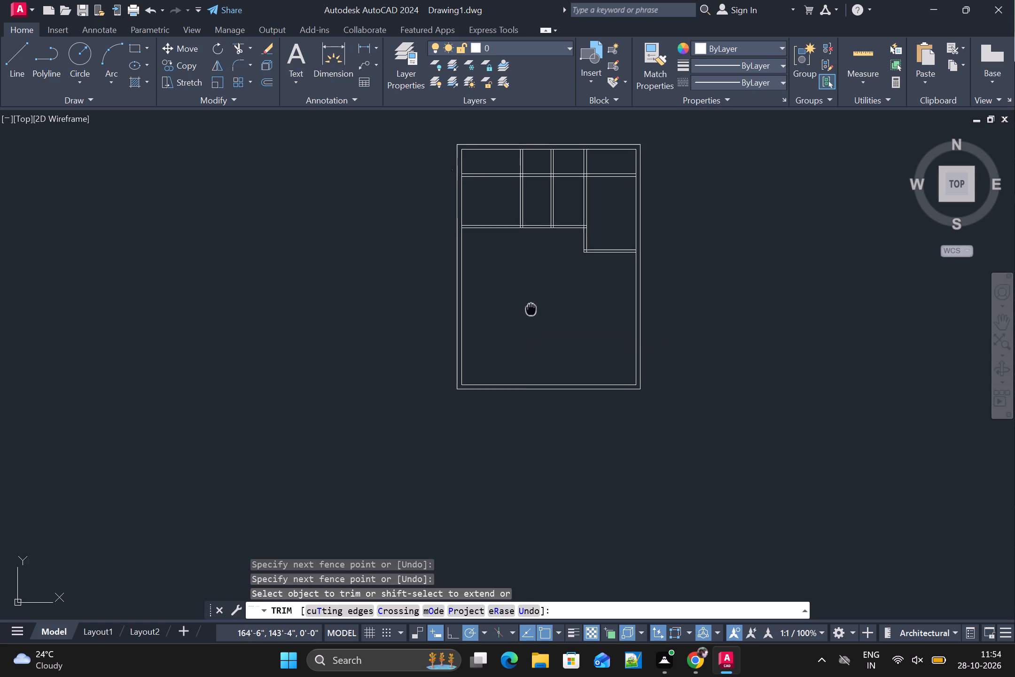
middle_drag(531, 308, 548, 296)
scroll(548, 296, up, 1)
middle_drag(545, 305, 528, 383)
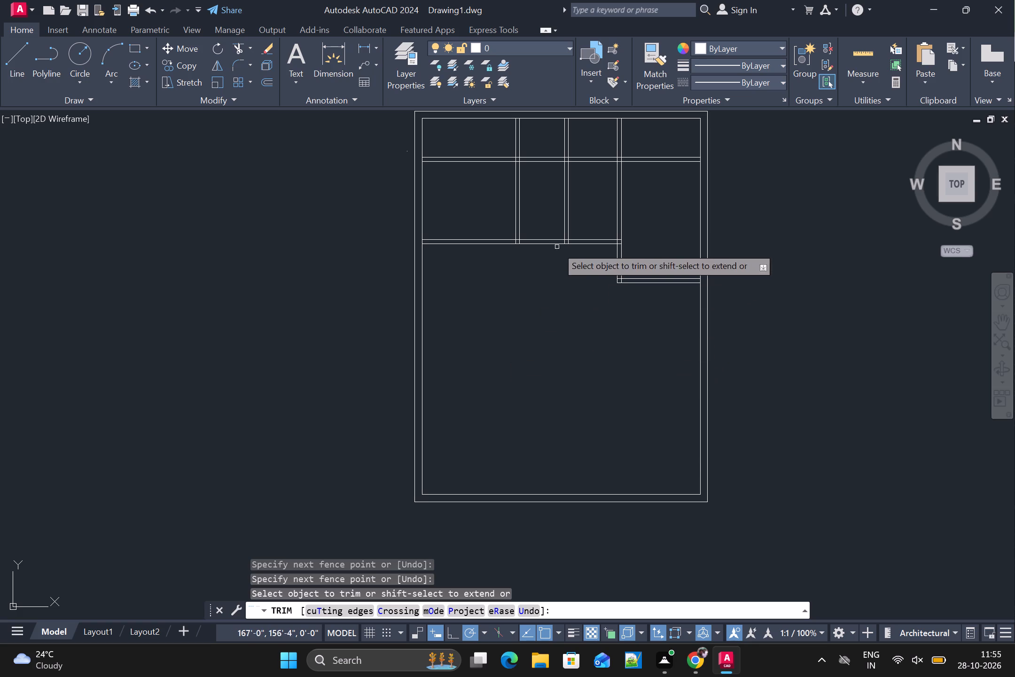
key(Escape)
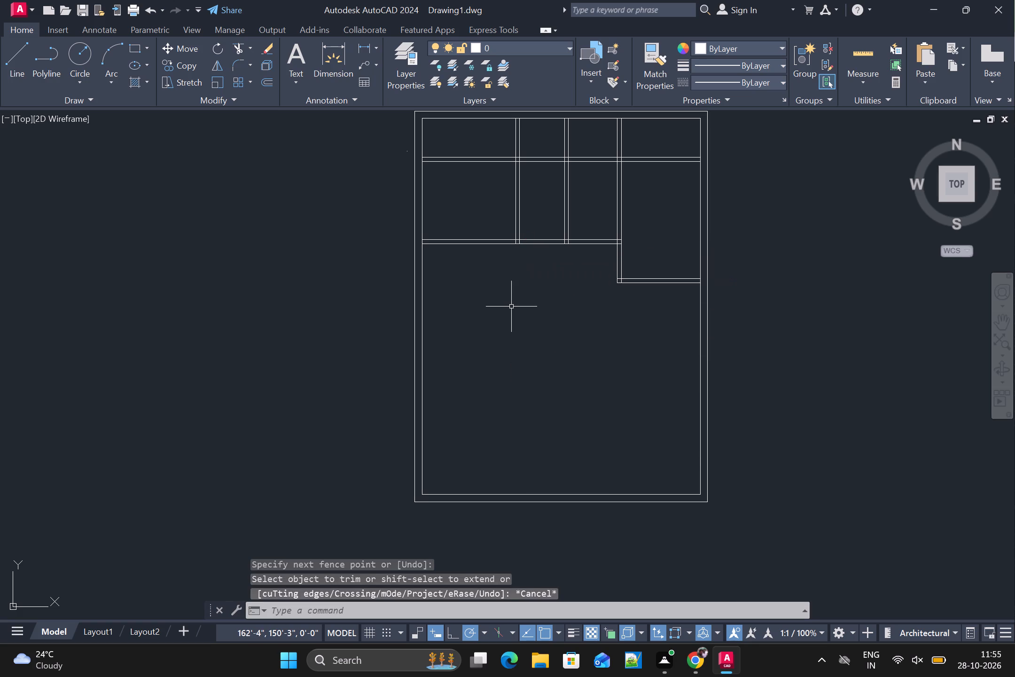
Offset the middle horizontal partition's lower line 8' downward with the Through option, and offset the new line 5" downward.
text(o t t)
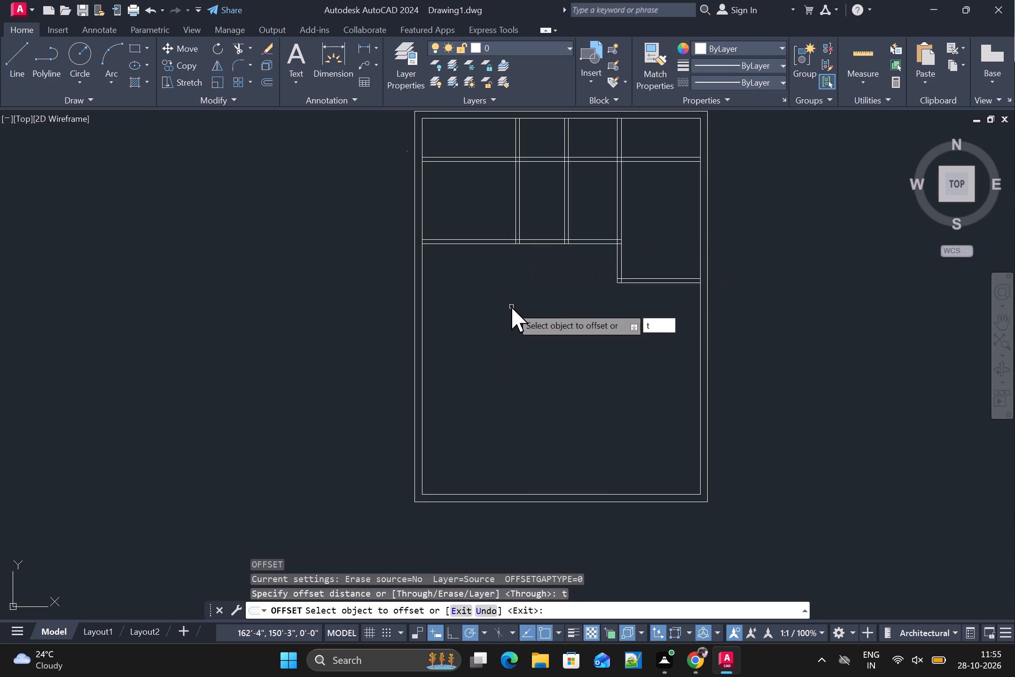
key(Escape)
key(space)
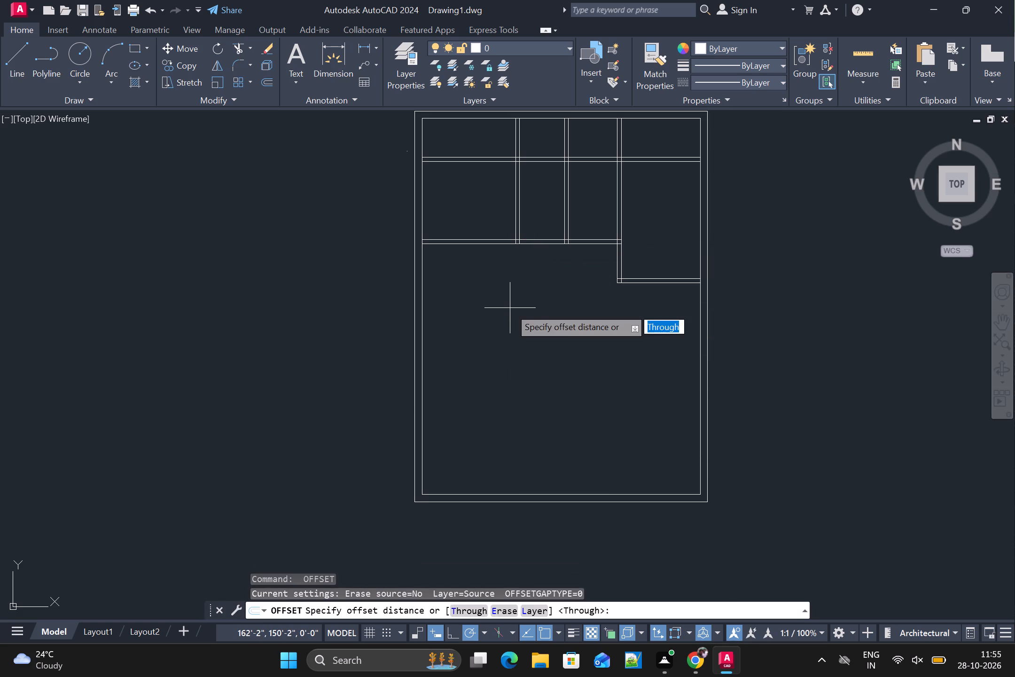
text(t)
key(space)
click(525, 245)
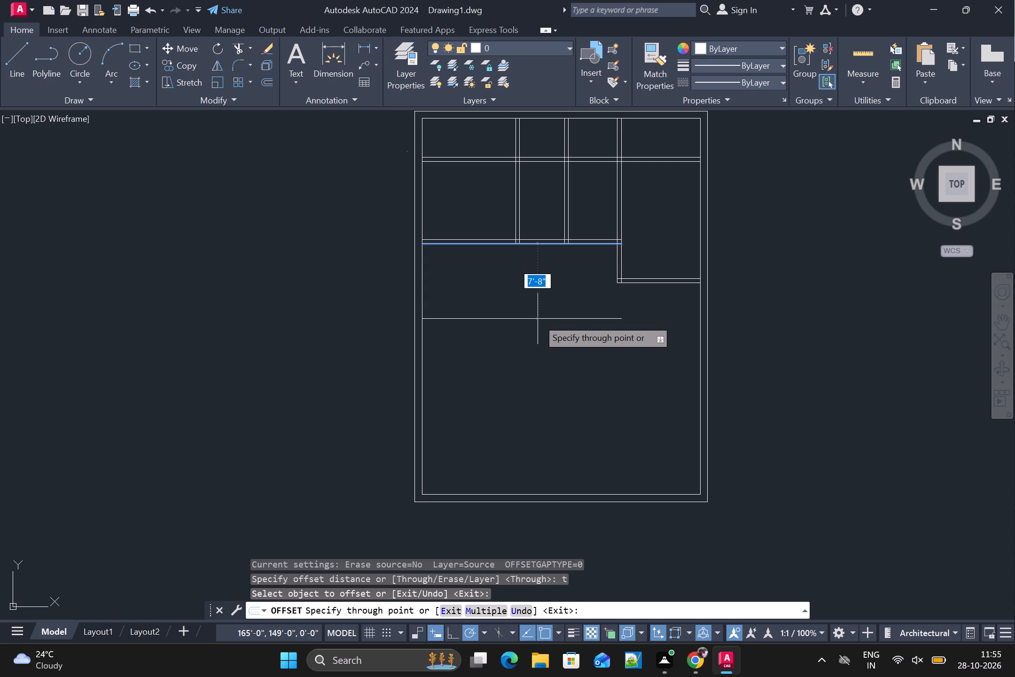
text(8')
key(Return)
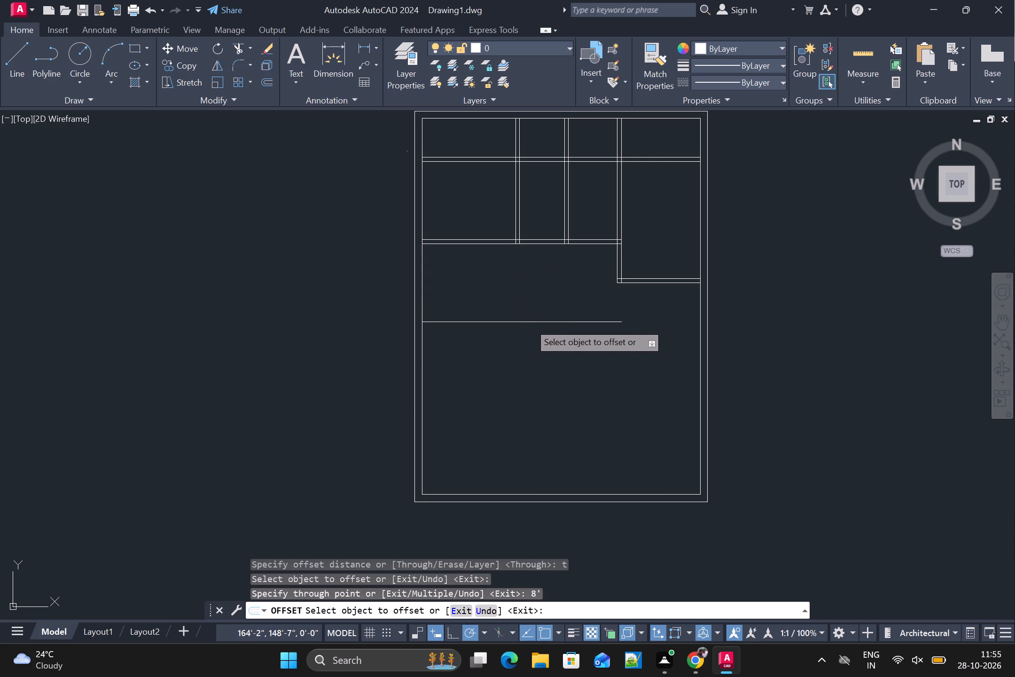
click(529, 323)
text(5")
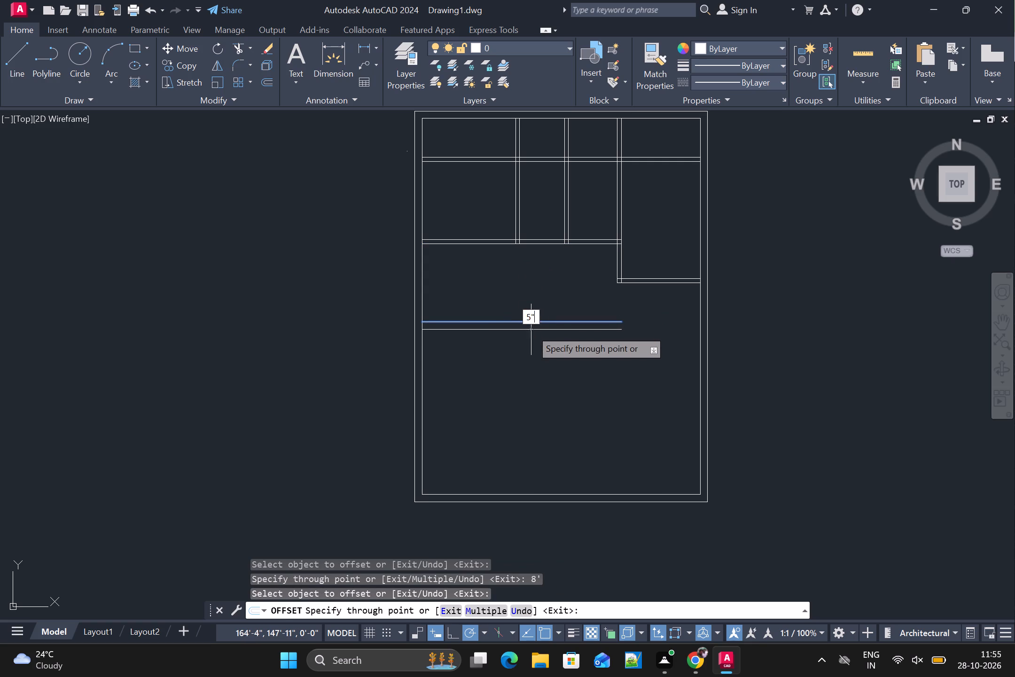
key(Return)
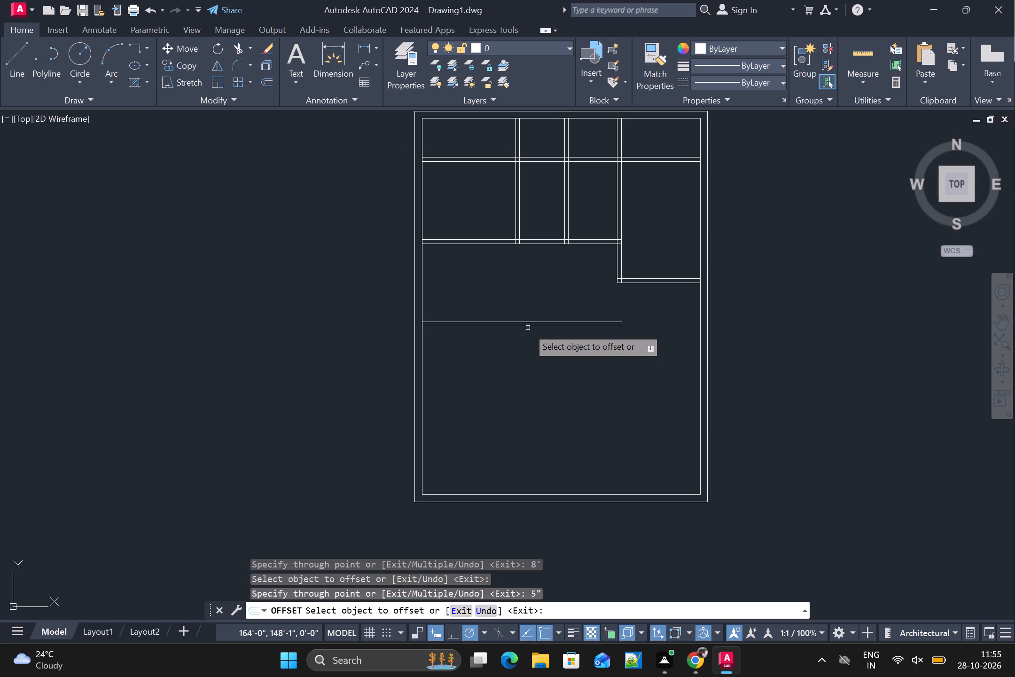
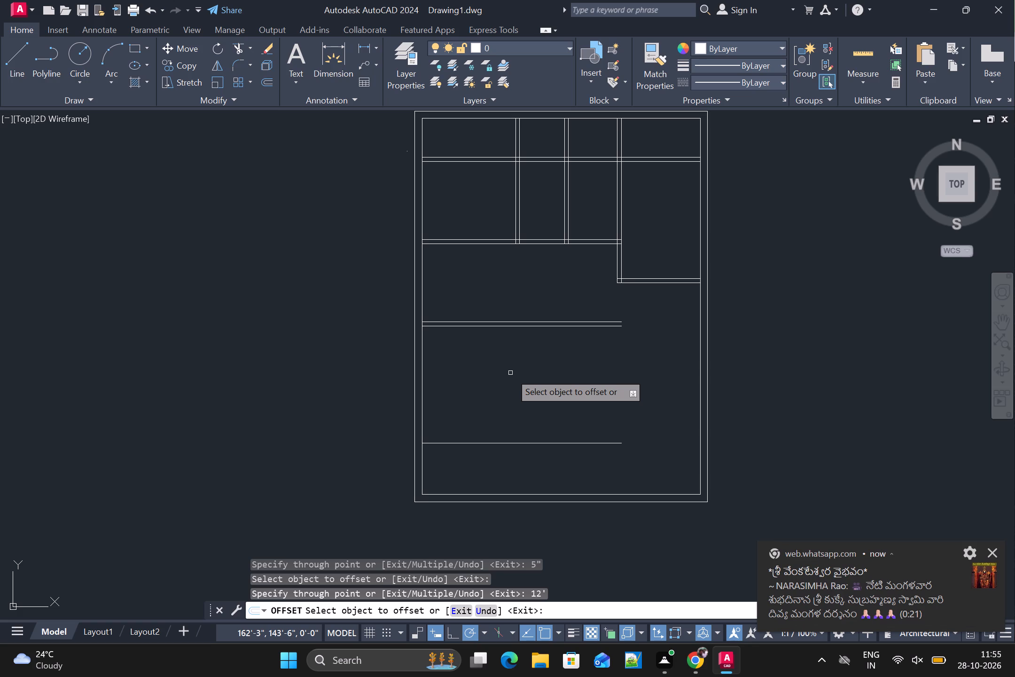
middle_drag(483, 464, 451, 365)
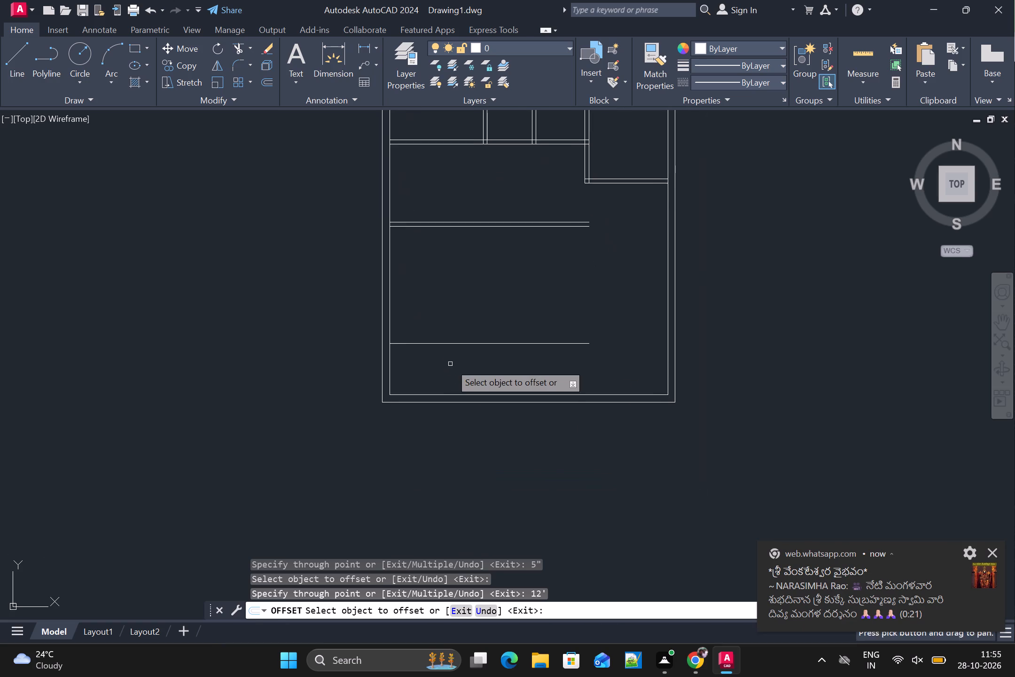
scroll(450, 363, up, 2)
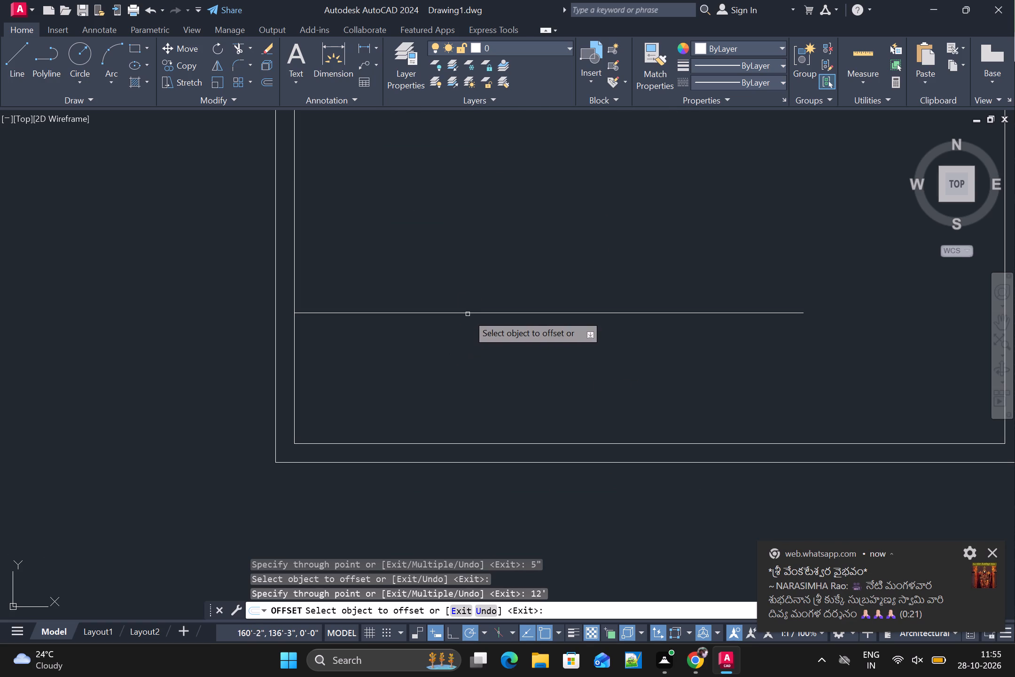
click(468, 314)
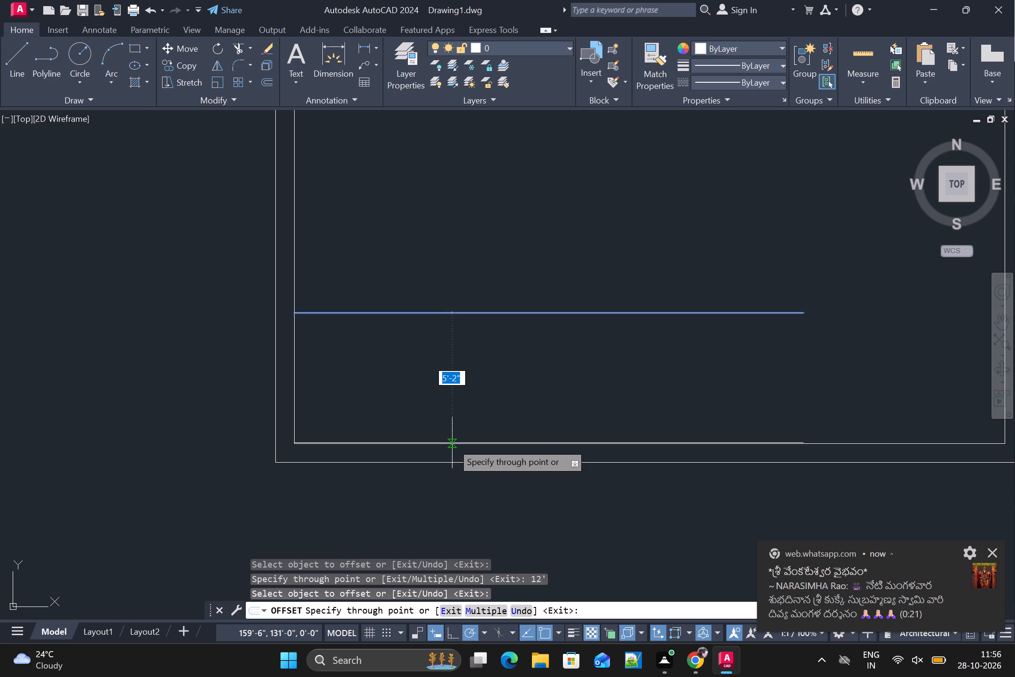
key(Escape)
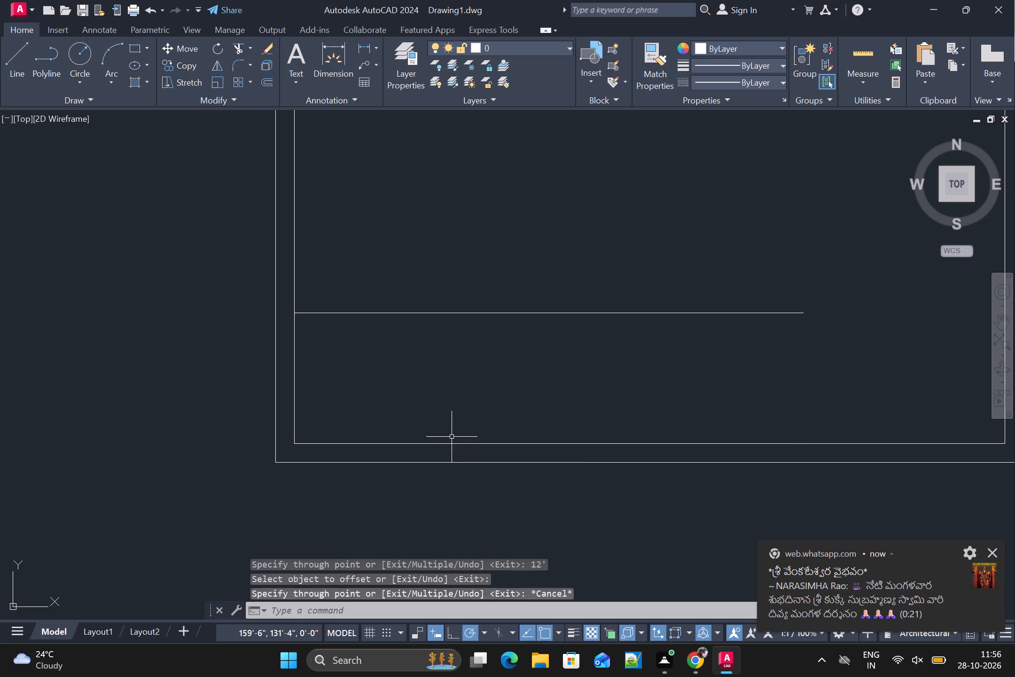
Offset the single horizontal line nearest the bottom wall 9" downward using the Through option.
key(space)
text(t)
key(space)
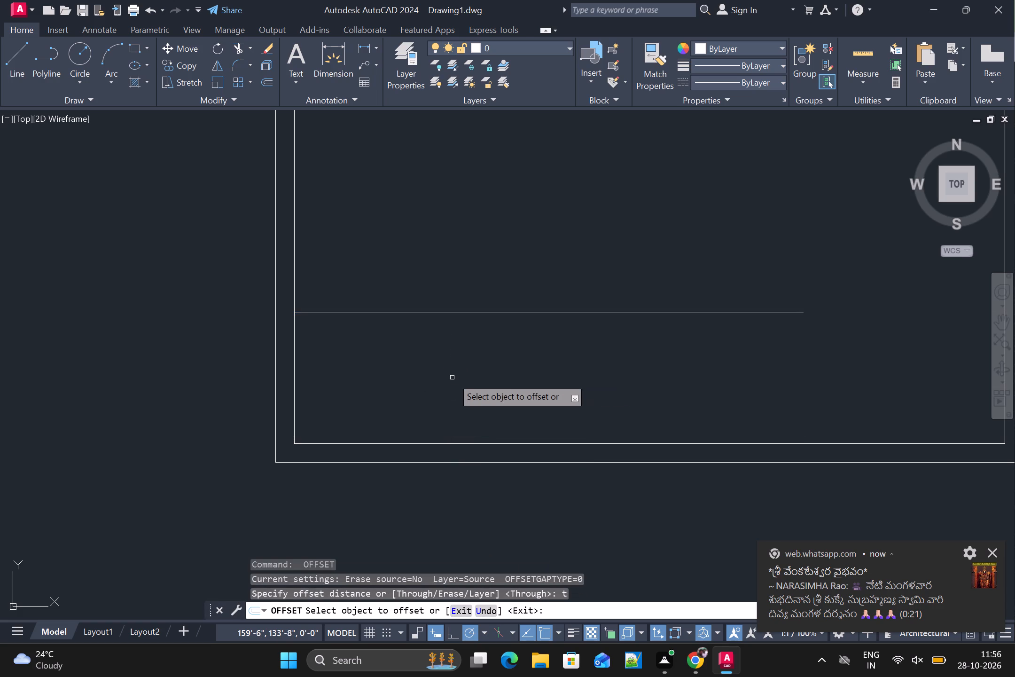
scroll(452, 378, down, 1)
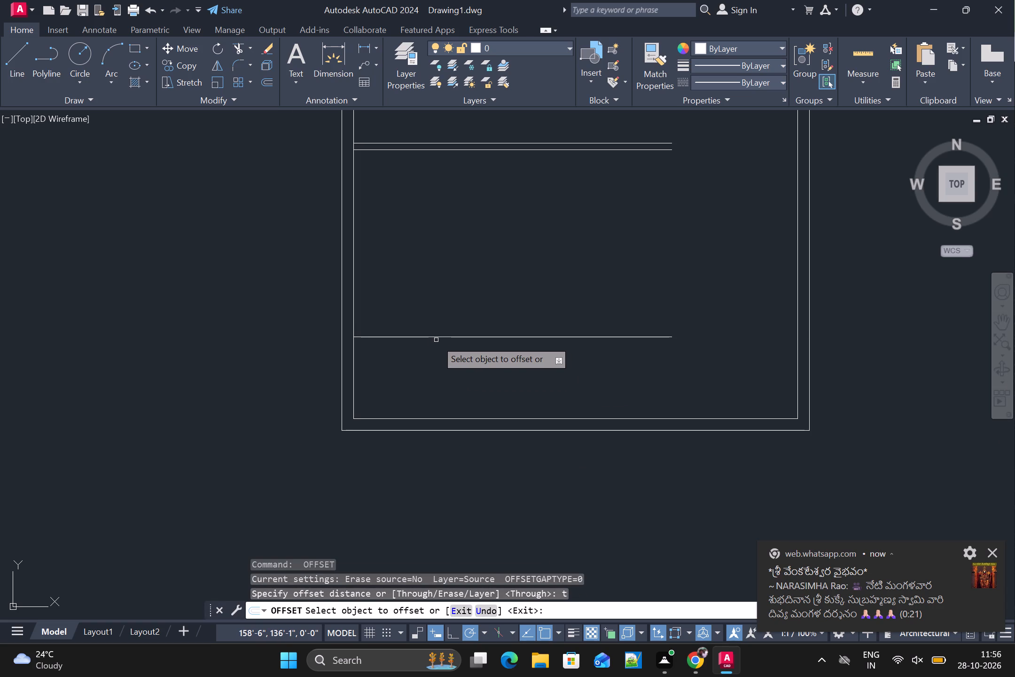
click(436, 338)
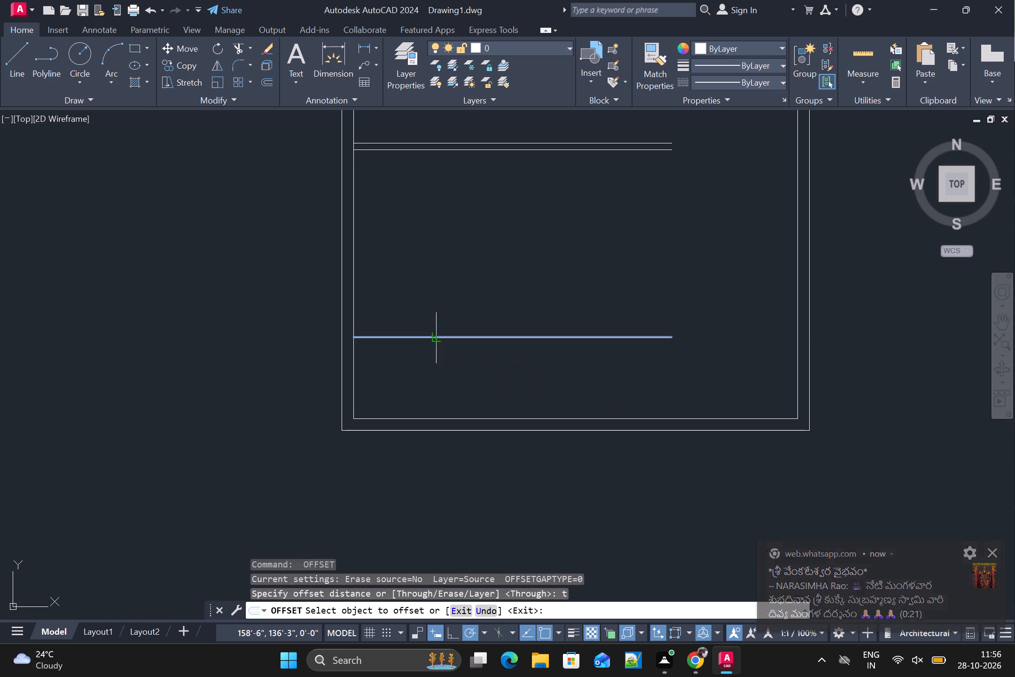
scroll(436, 343, down, 1)
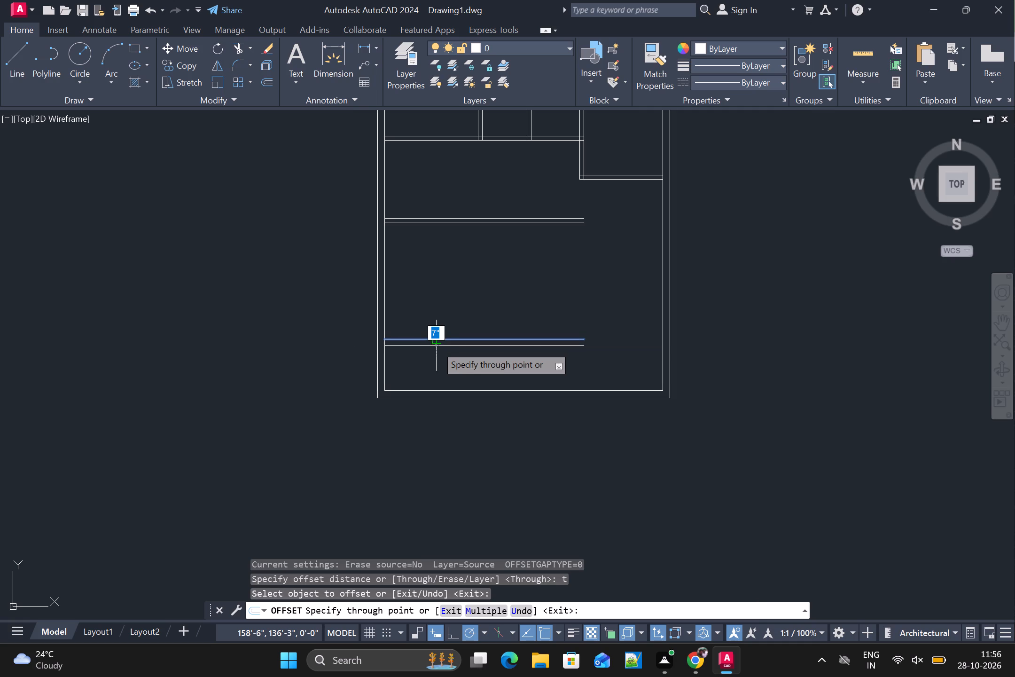
text(99)
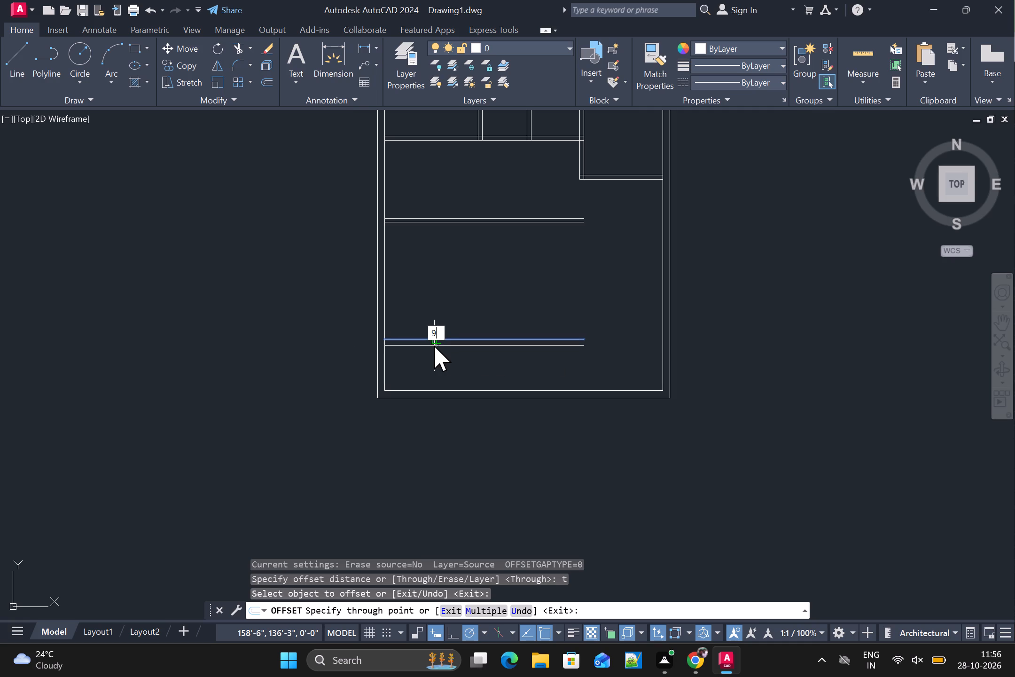
key(BackSpace)
key(shift+quotedbl)
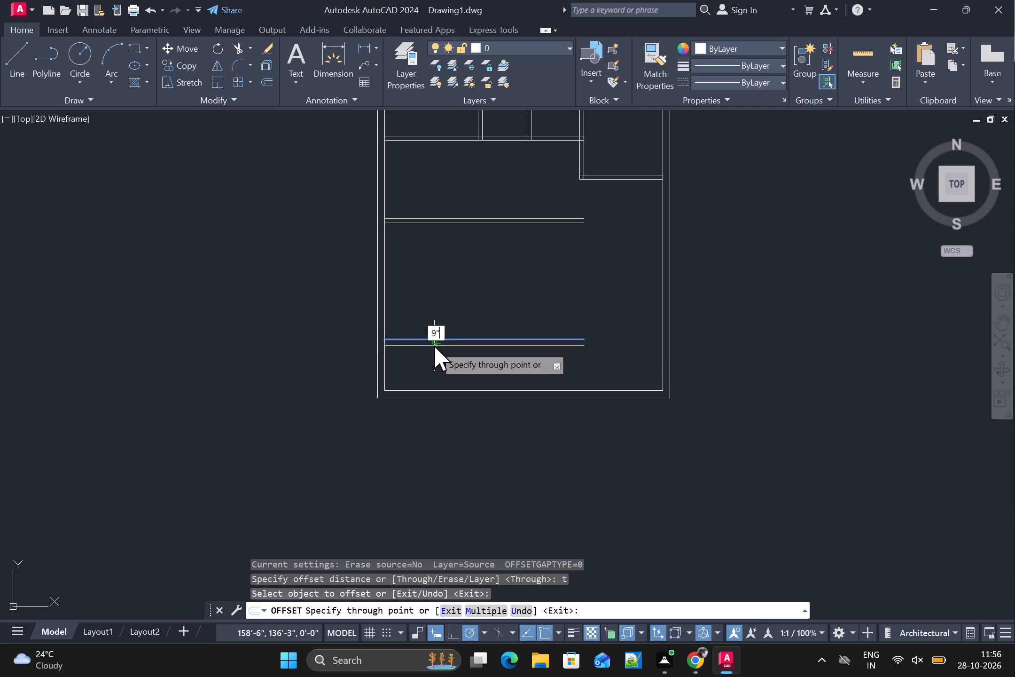
key(Return)
Offset the lower line of the right-hand horizontal partition 12' downward, and offset the new line 9" downward.
scroll(438, 347, down, 1)
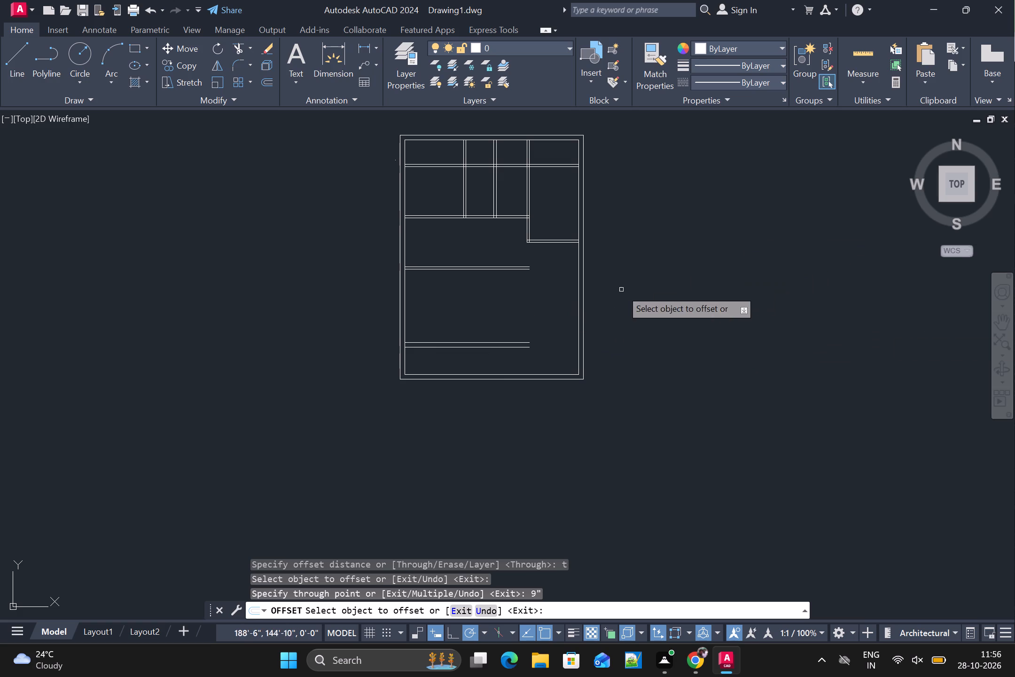
scroll(555, 241, up, 1)
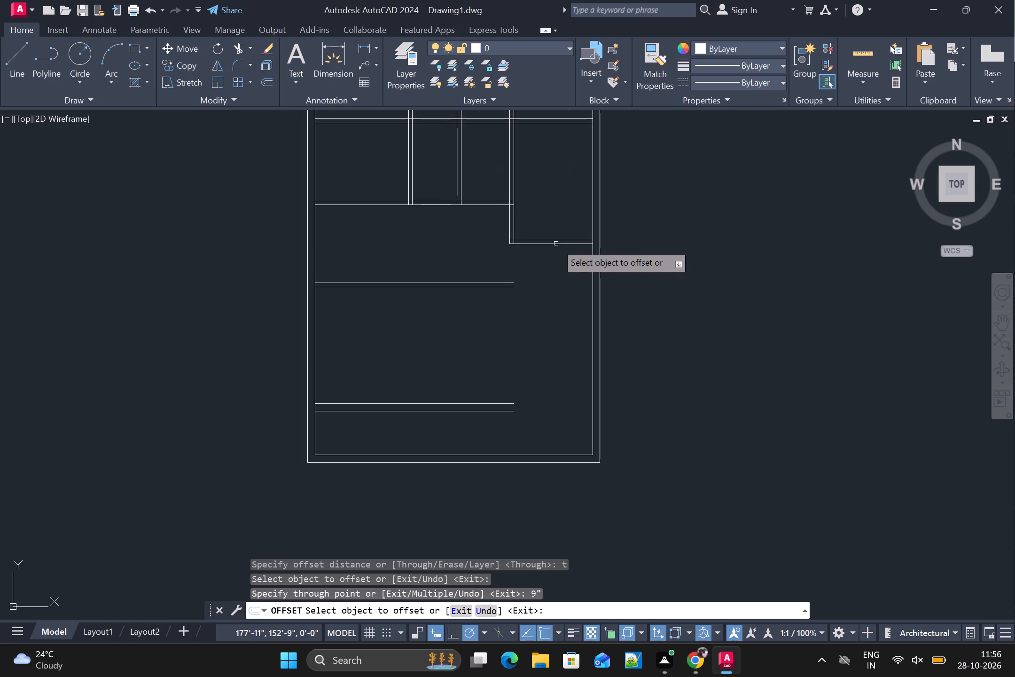
click(556, 244)
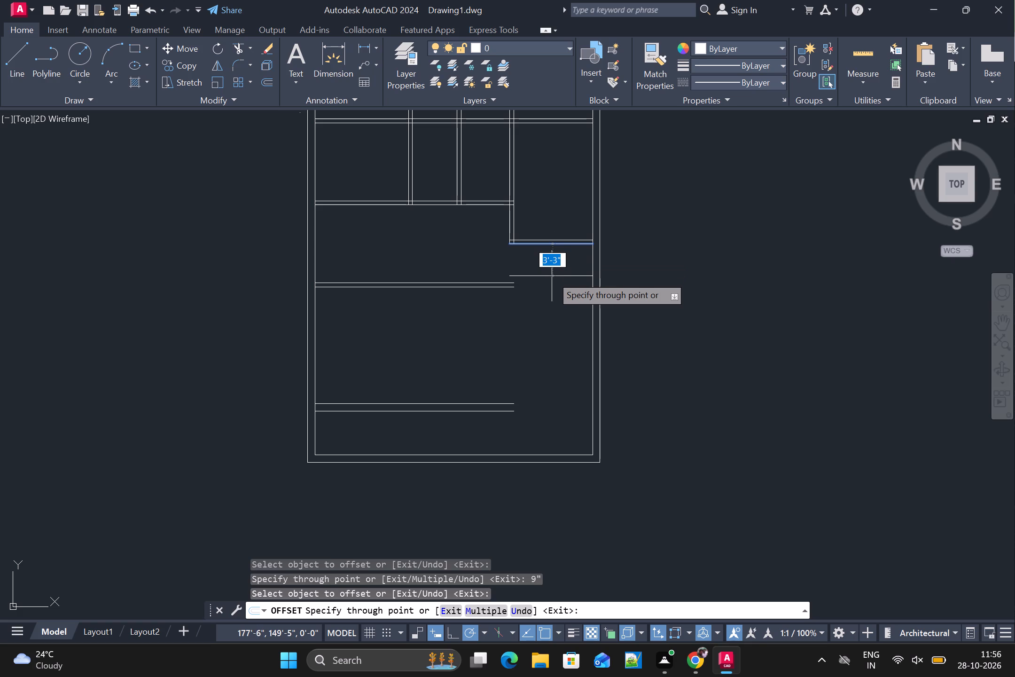
text(12')
key(Return)
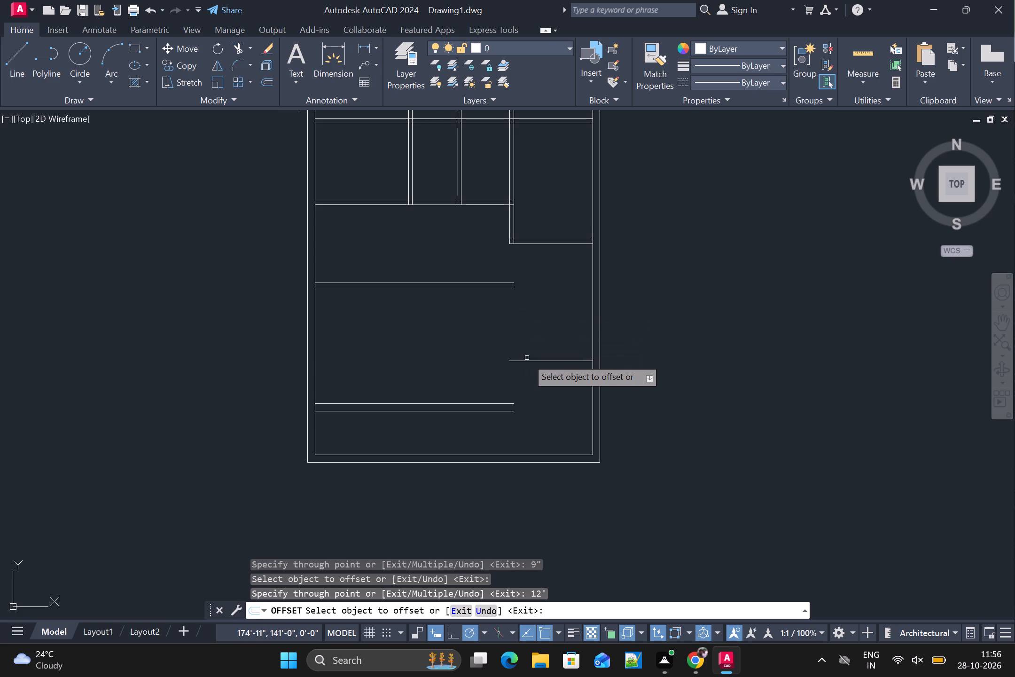
click(551, 362)
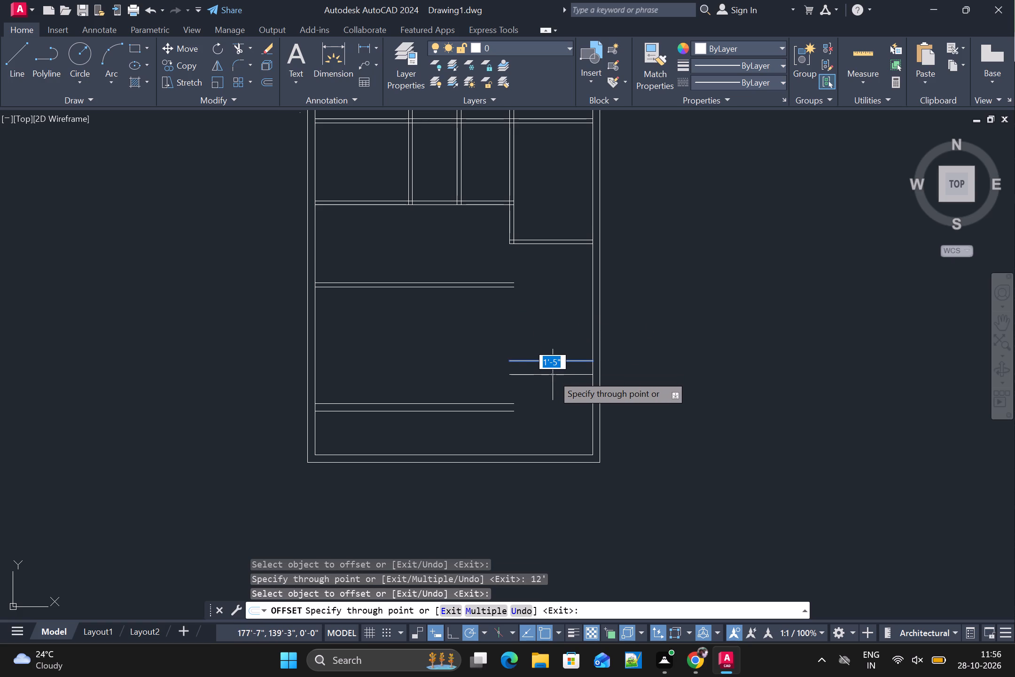
text(9")
key(Return)
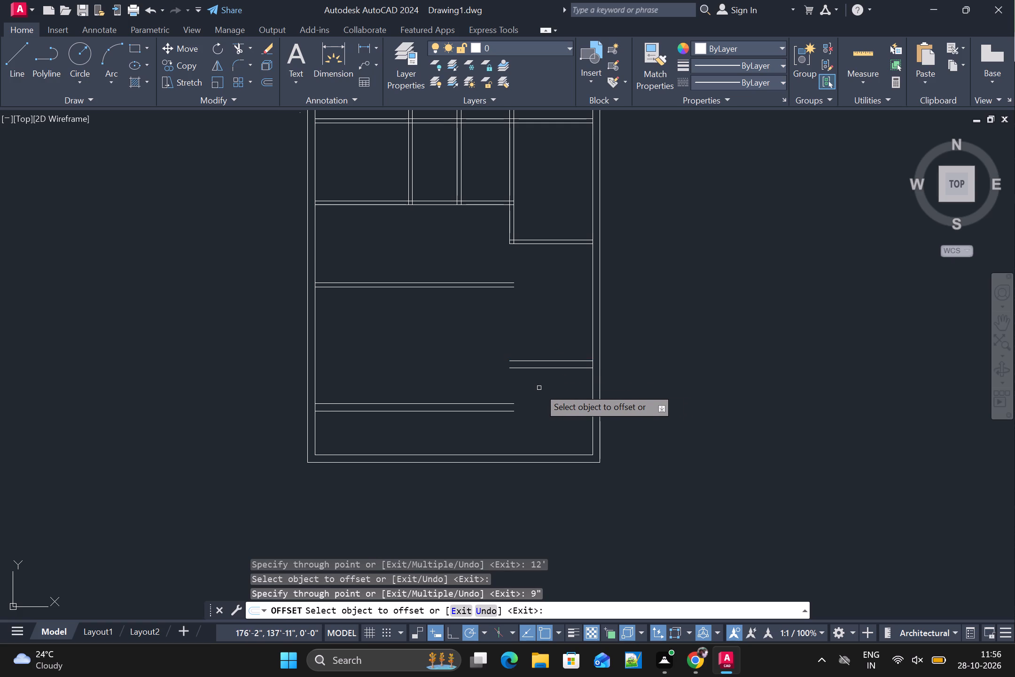
Offset the right inner wall line 10' to the left, and offset the new line 5" further left.
click(593, 306)
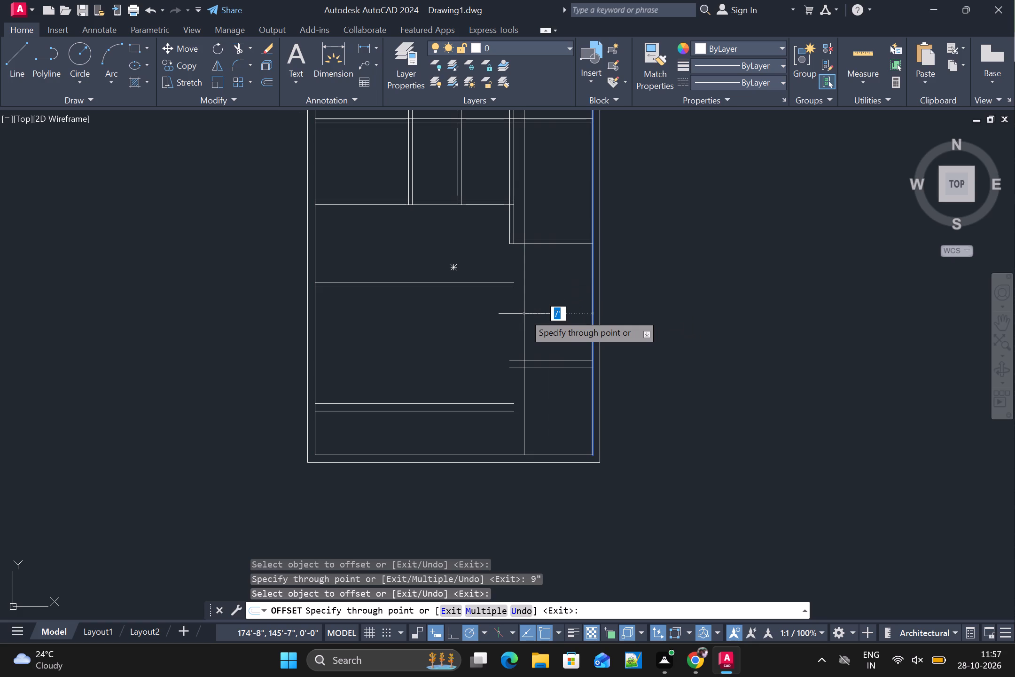
text(10')
key(Return)
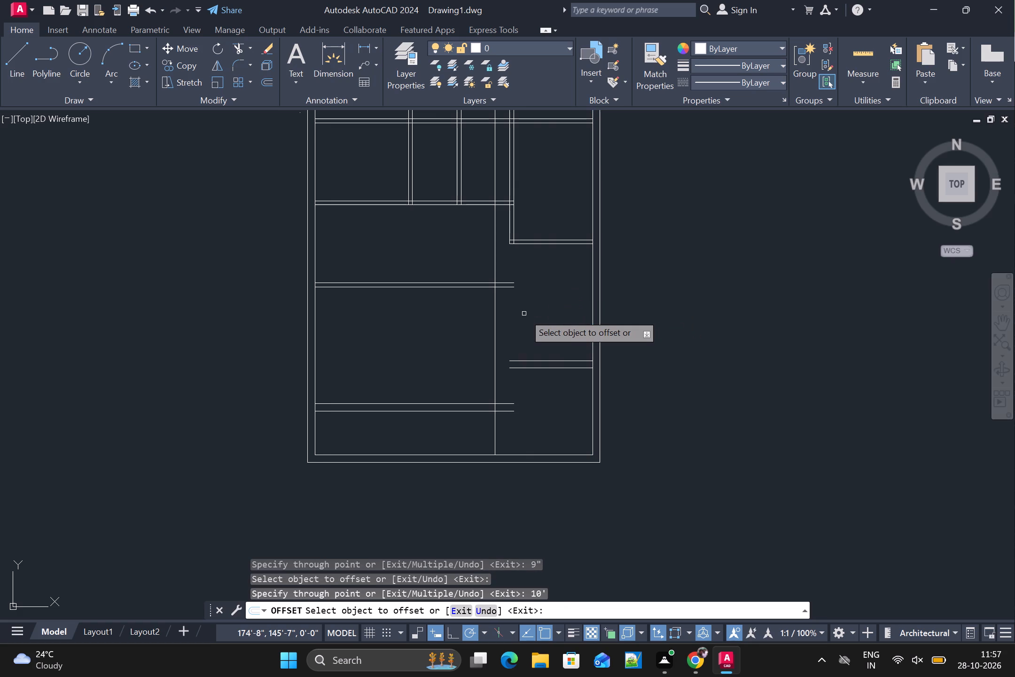
click(495, 307)
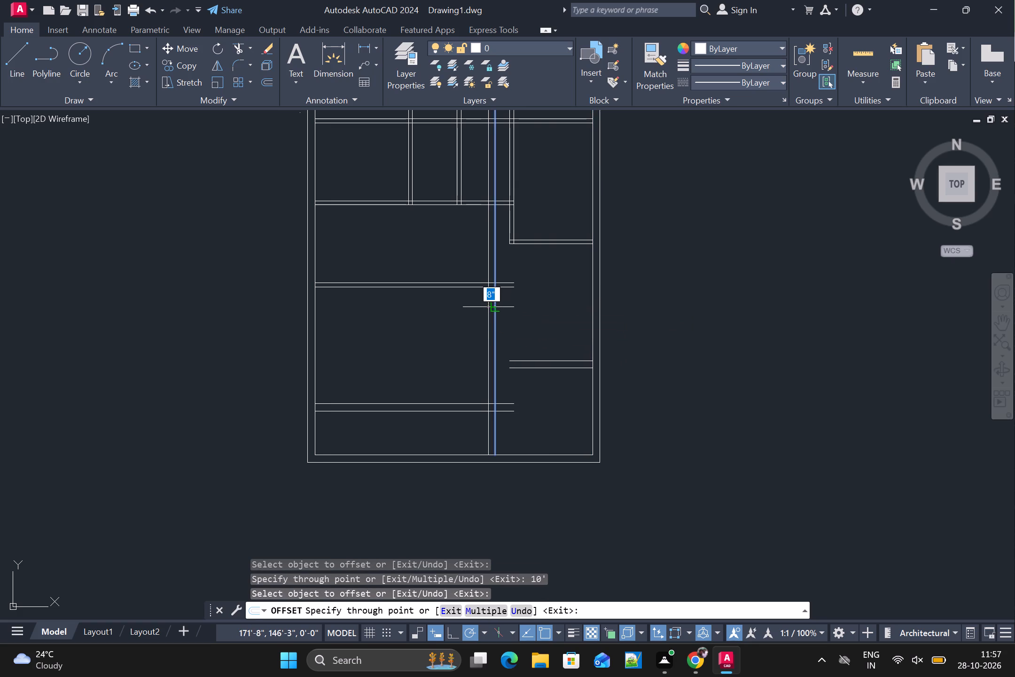
key(9)
key(5)
key(BackSpace)
key(BackSpace)
text(5")
key(Return)
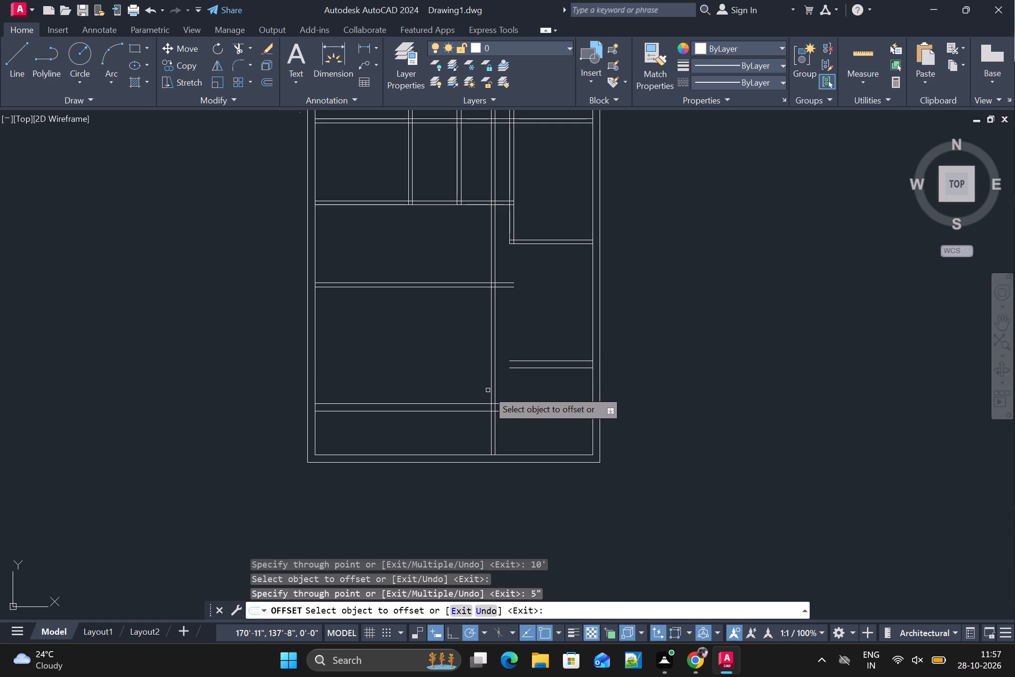
key(Escape)
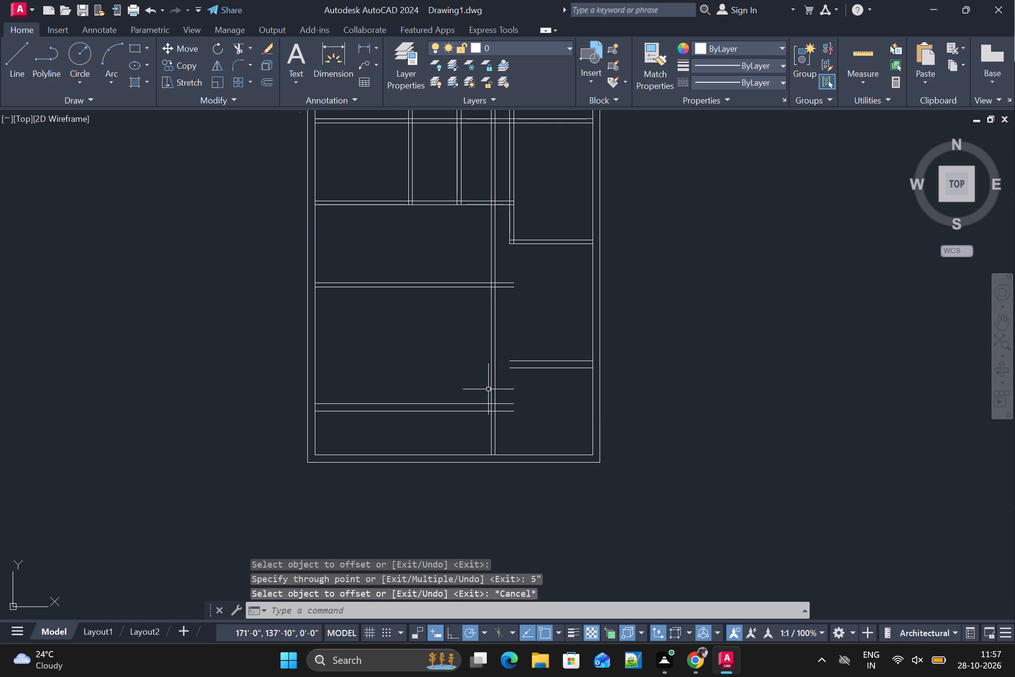
Extend the right-hand horizontal wall pairs leftward, the lower pair to the new vertical partition's right line and the upper pair to its left line.
text(ex)
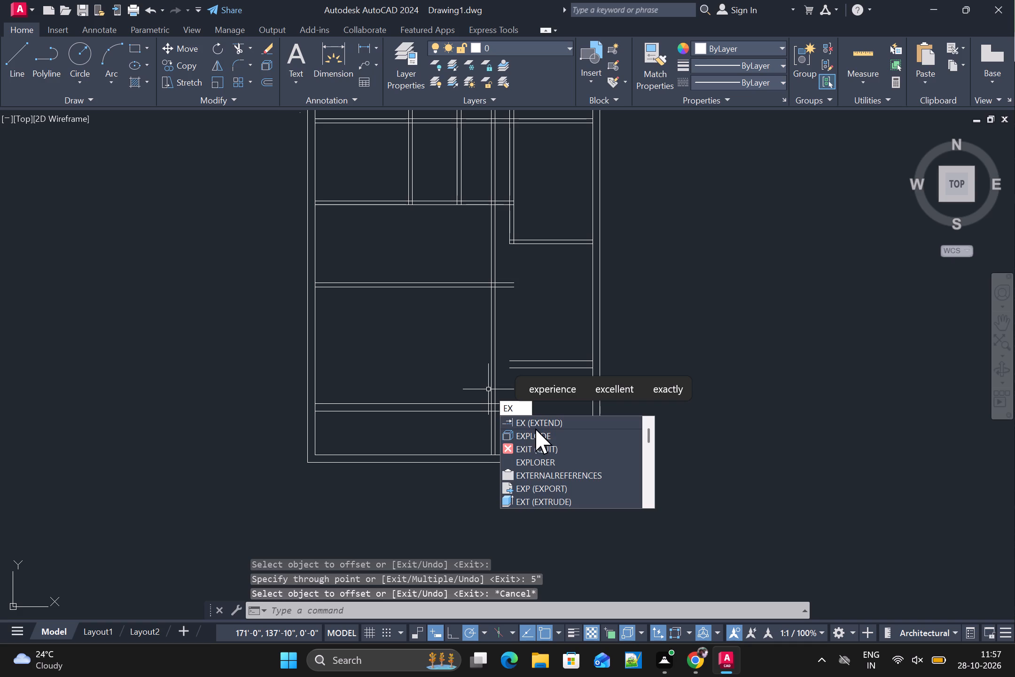
click(535, 427)
click(536, 360)
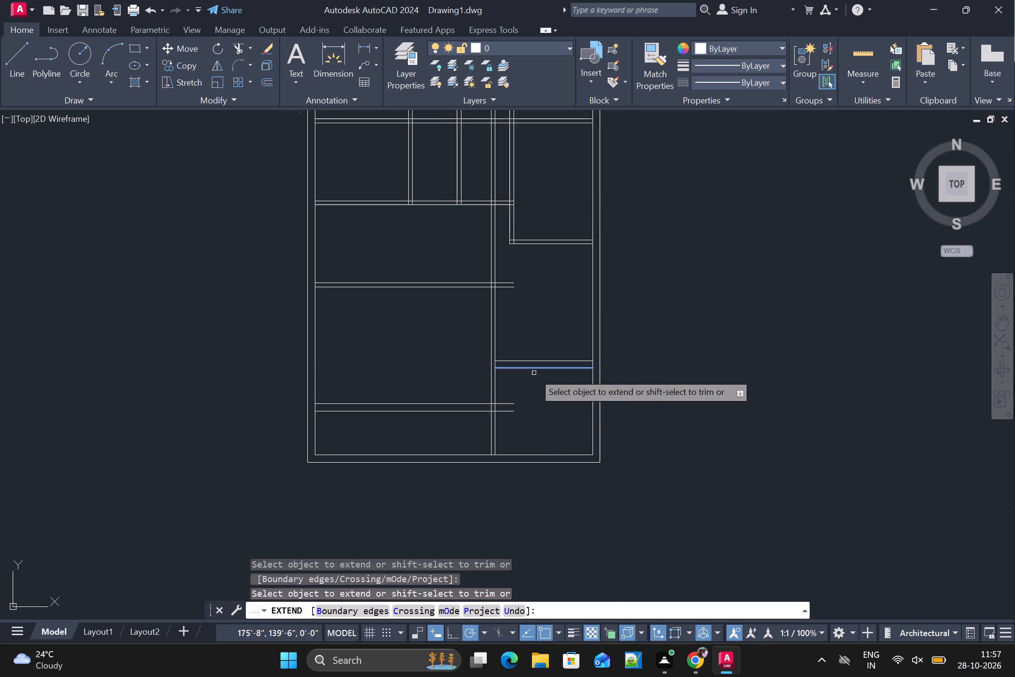
click(533, 369)
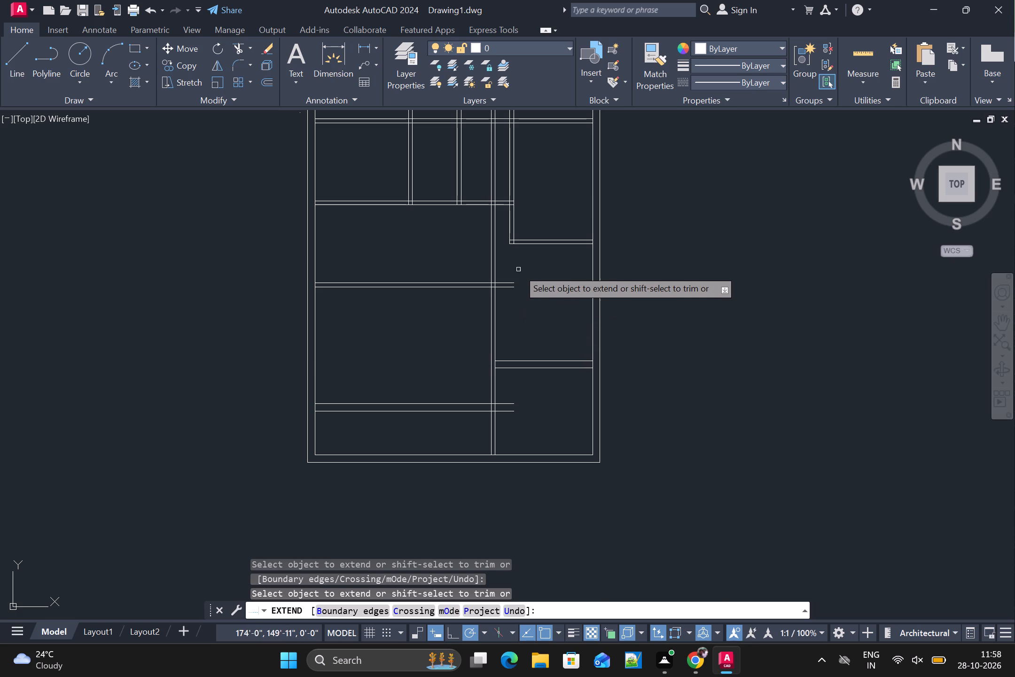
click(532, 243)
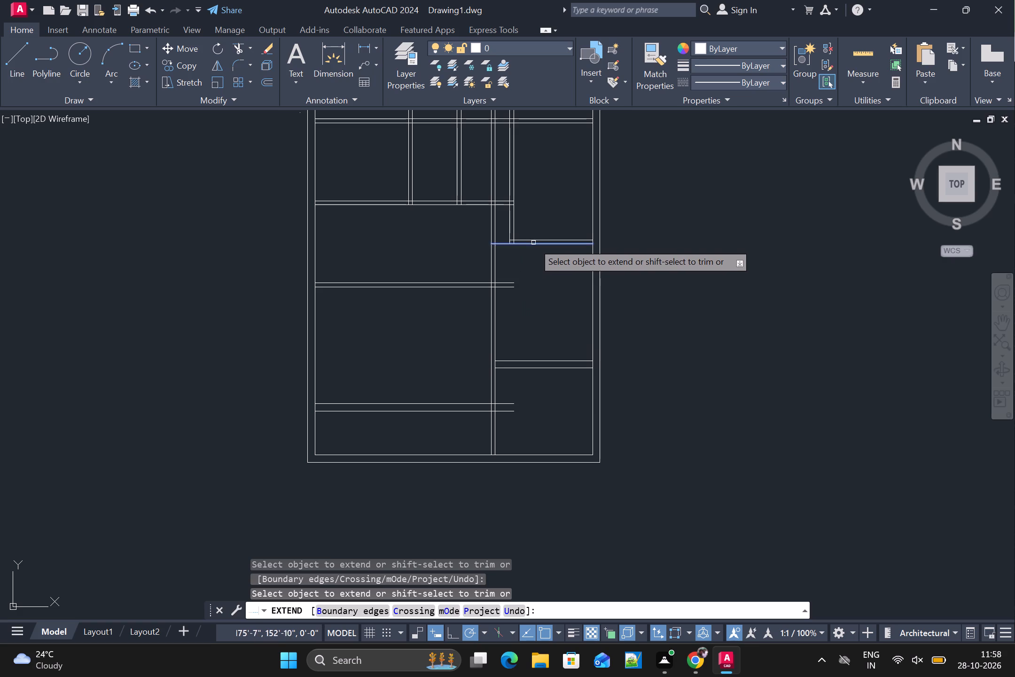
click(533, 240)
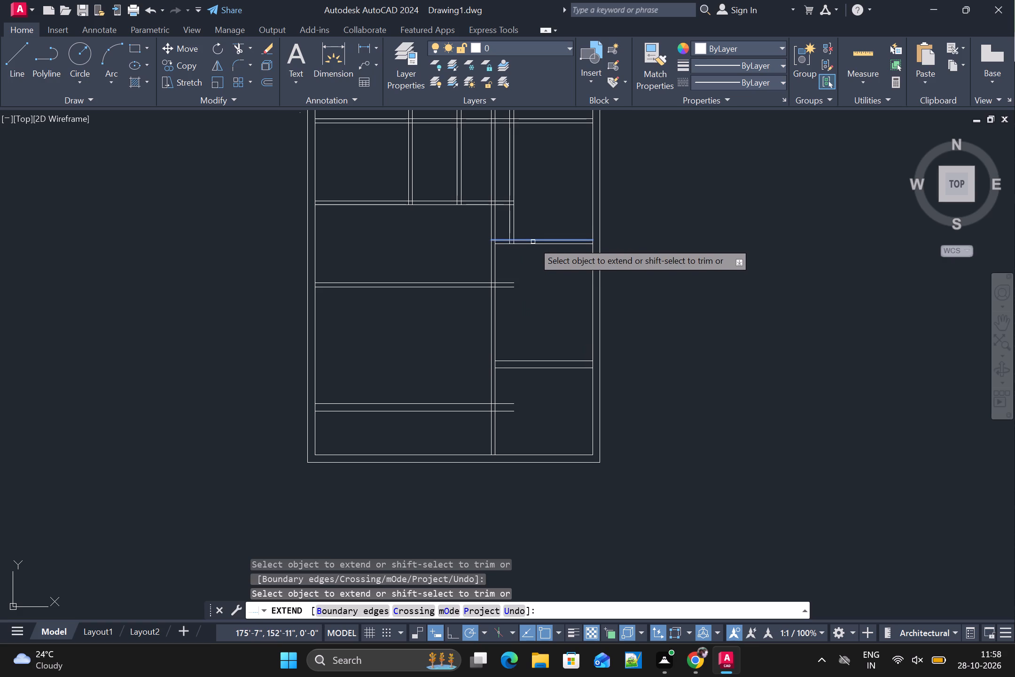
click(526, 243)
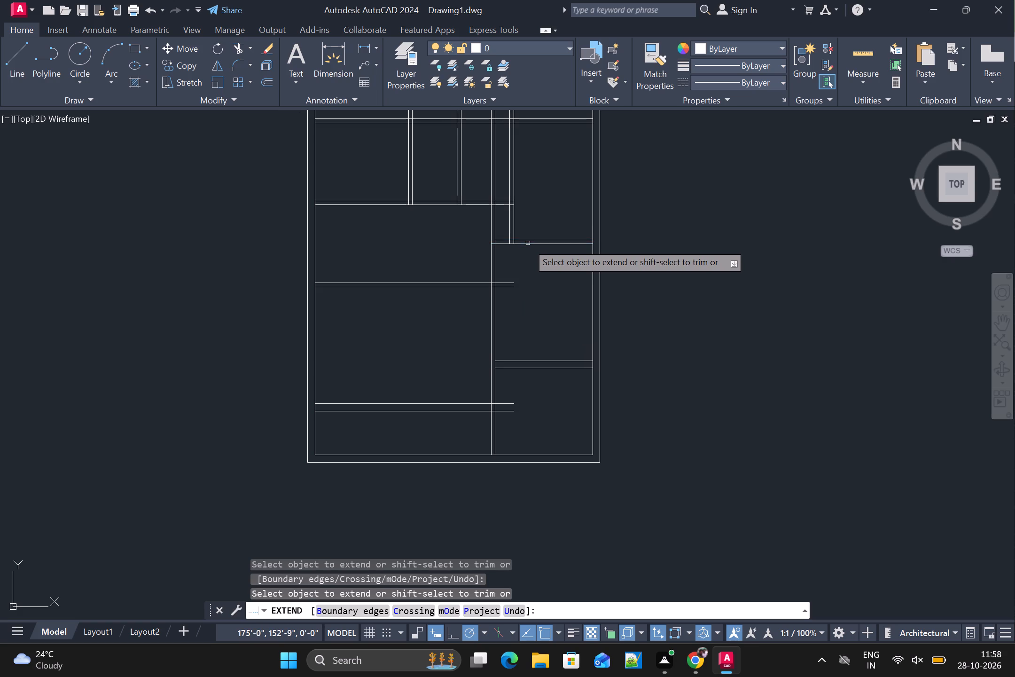
click(530, 240)
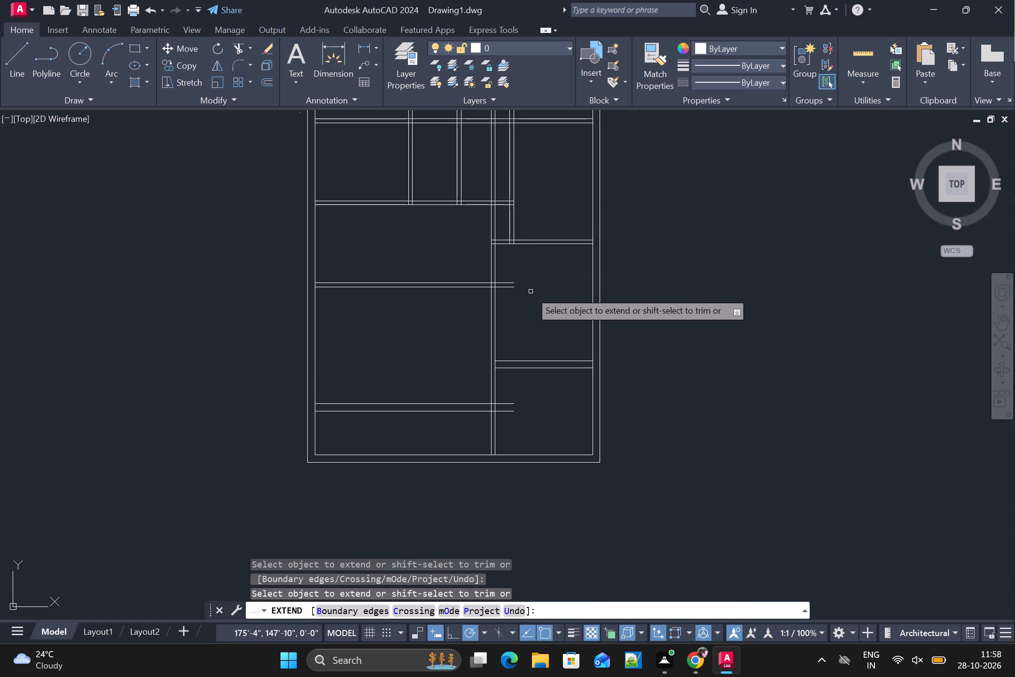
key(Escape)
Trim both lines of the new vertical partition between the middle horizontal partition and the upper right-hand horizontal partition.
text(tr)
key(space)
scroll(500, 250, up, 2)
drag(506, 203, 476, 203)
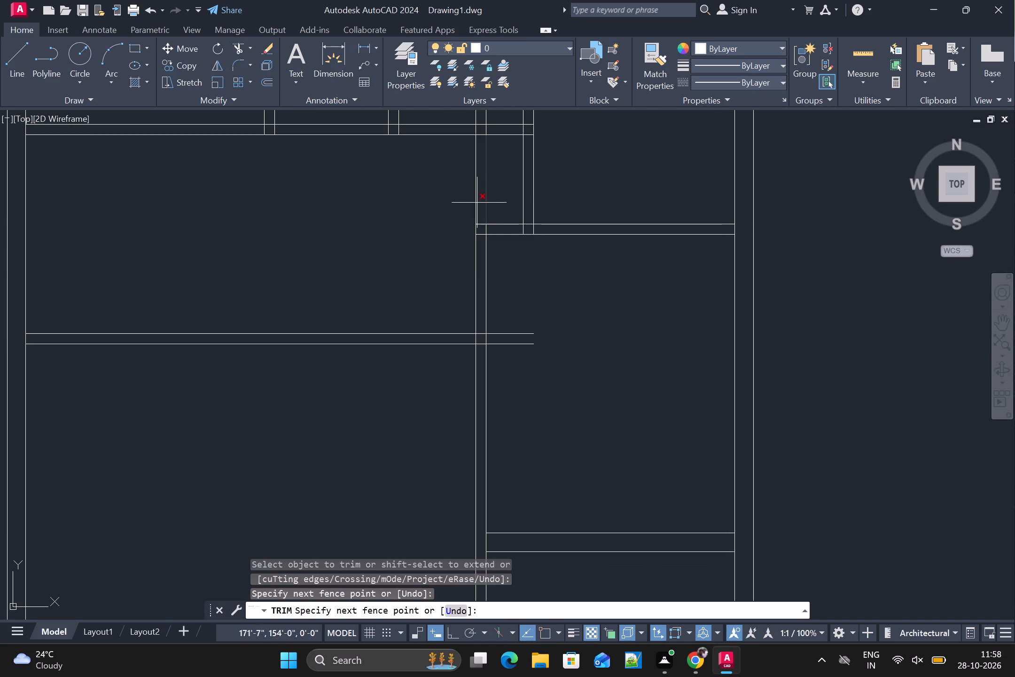
drag(476, 203, 456, 205)
Trim the ends of the two lower left horizontal wall pairs that overhang right of the new vertical partition.
scroll(445, 260, down, 1)
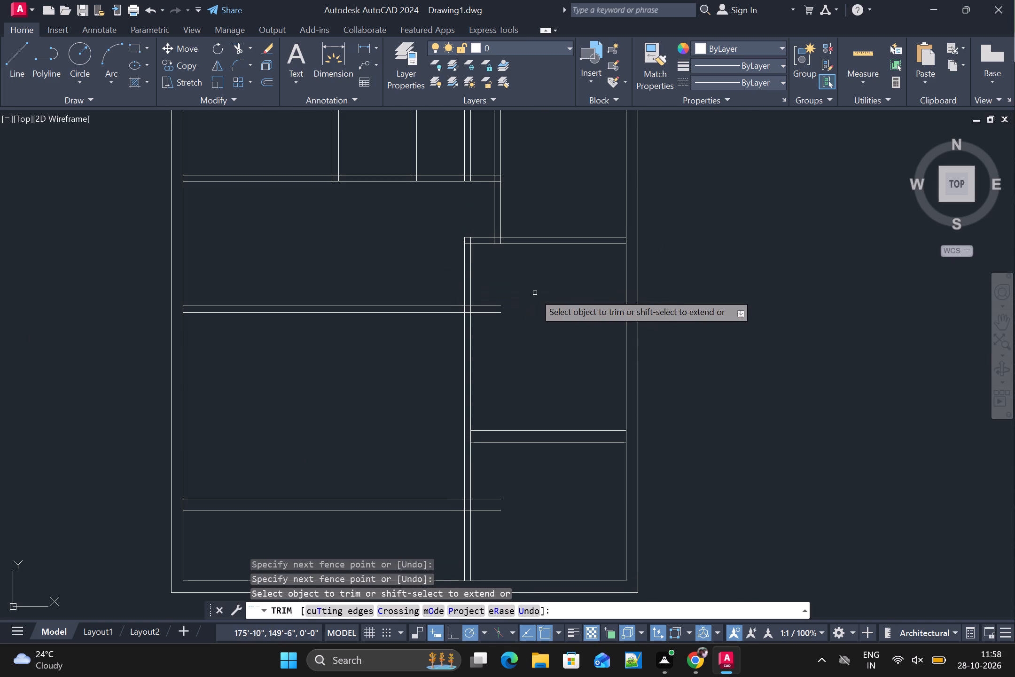
drag(499, 282, 489, 344)
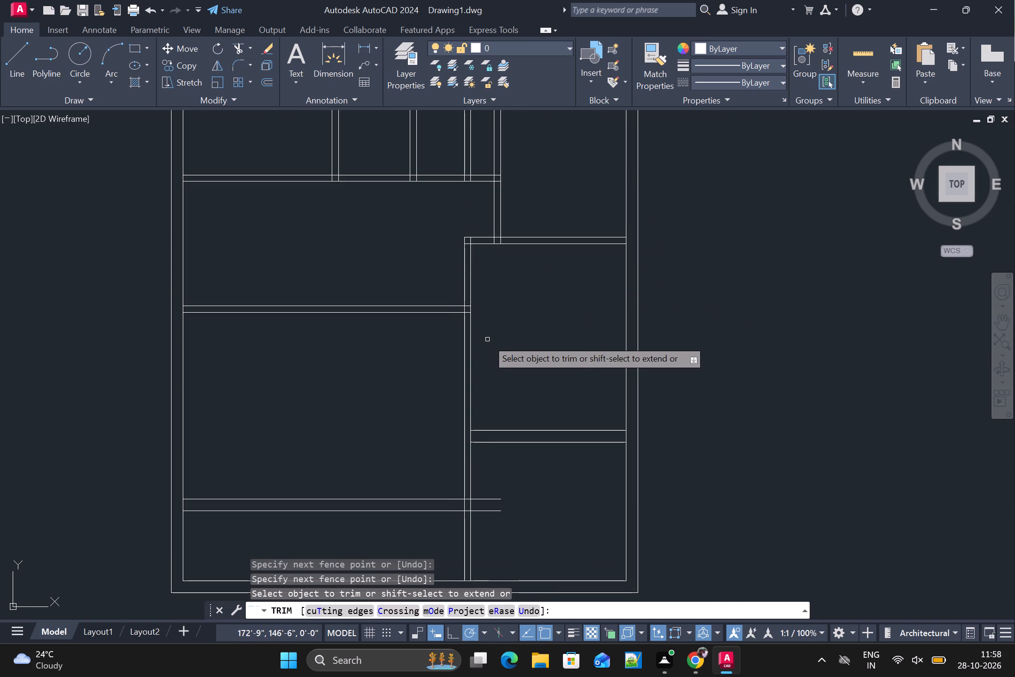
scroll(487, 339, down, 1)
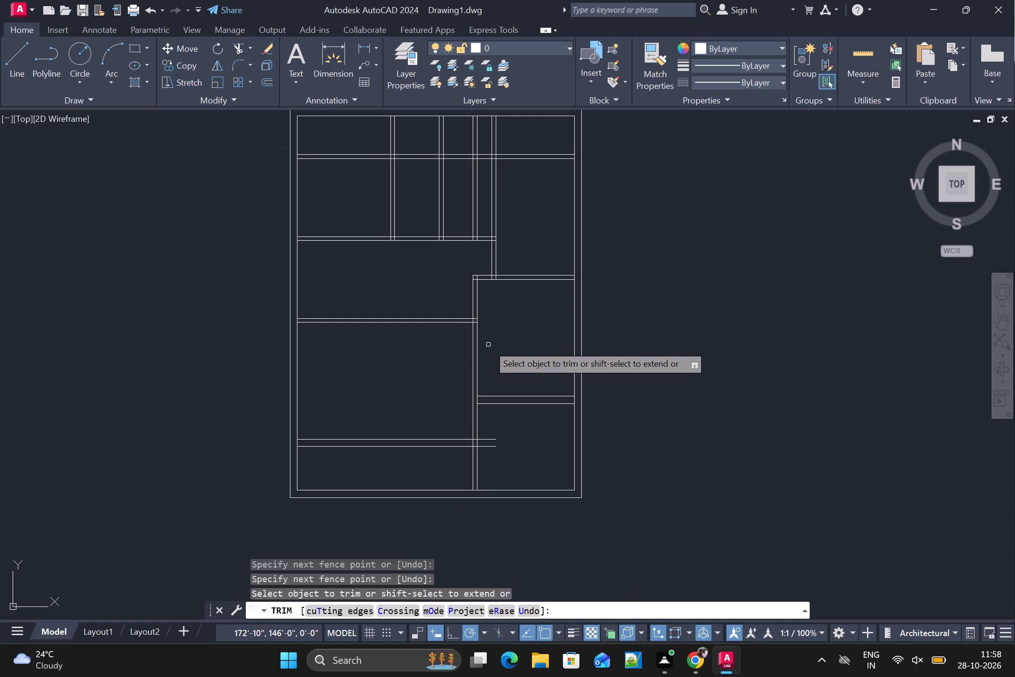
scroll(492, 344, down, 1)
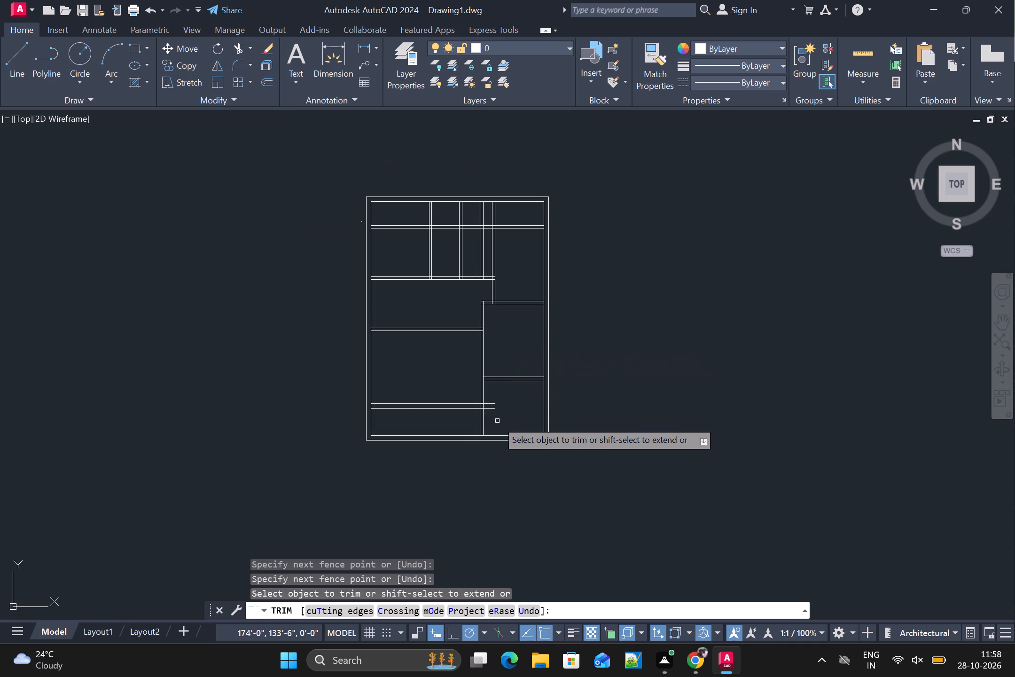
middle_drag(497, 419, 496, 376)
scroll(495, 370, up, 3)
drag(468, 324, 450, 392)
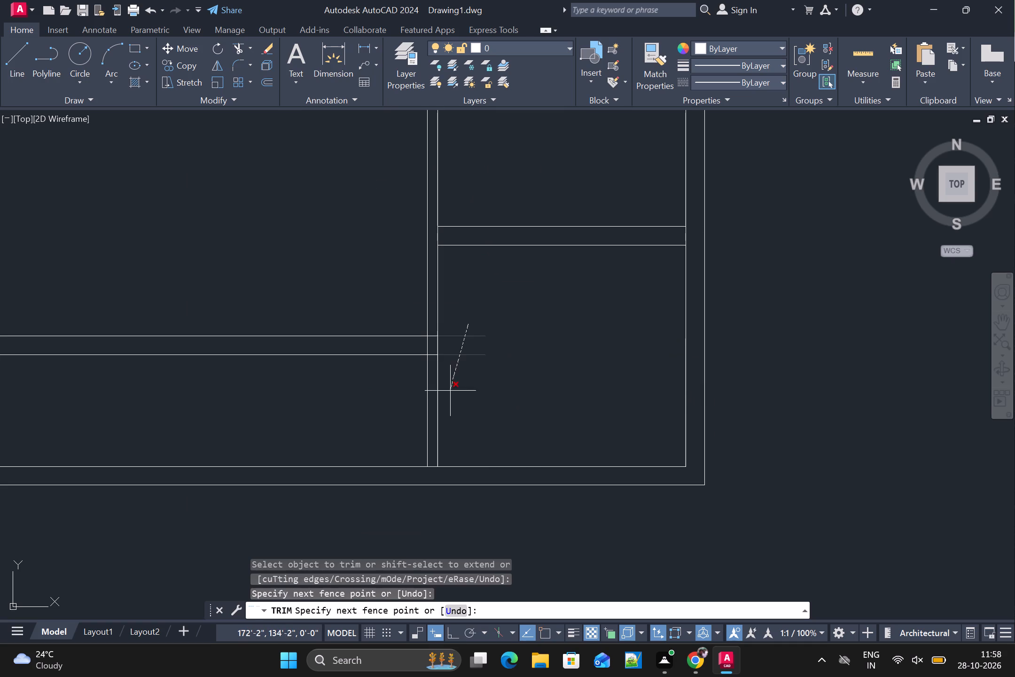
Trim the overhanging ends of the lowest left horizontal wall pair back to the lower vertical partition.
drag(450, 392, 450, 393)
scroll(452, 390, down, 2)
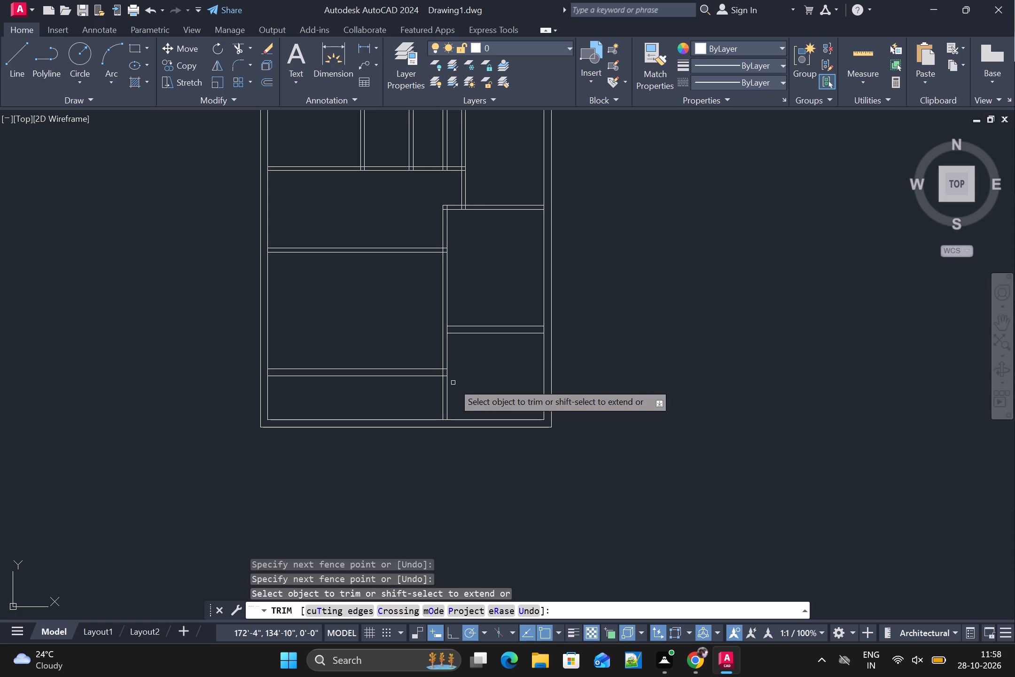
scroll(453, 383, up, 1)
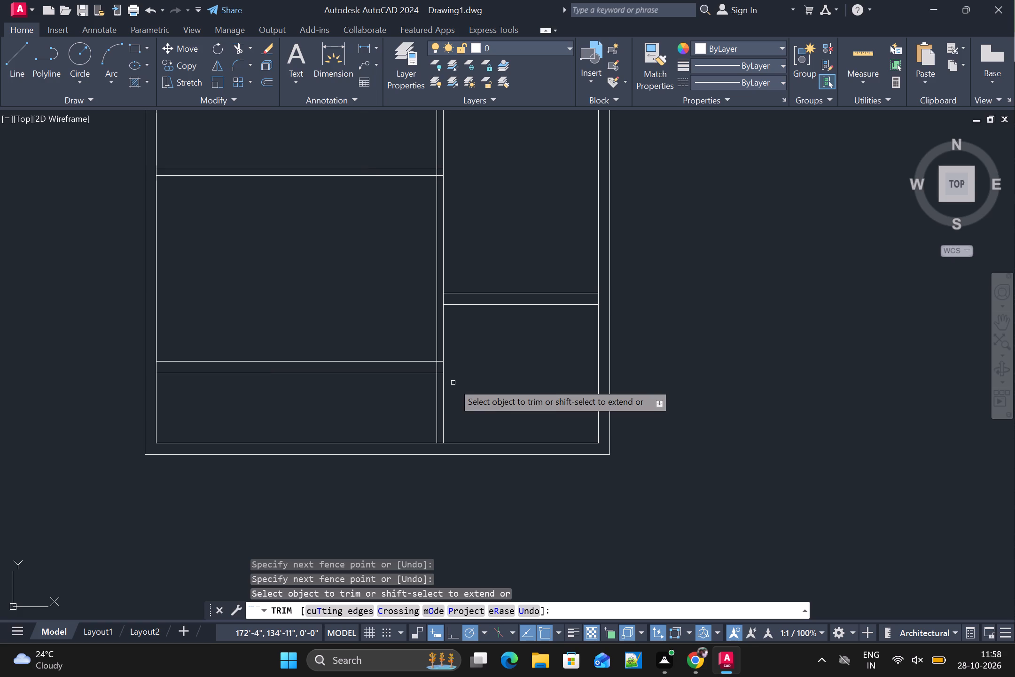
scroll(453, 384, down, 2)
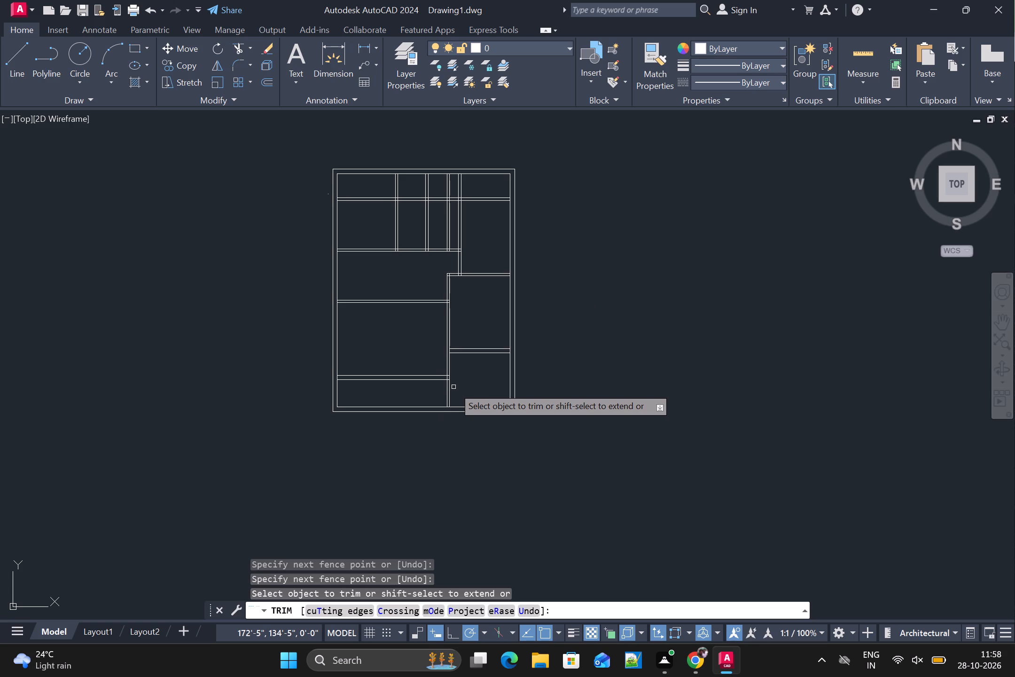
scroll(453, 387, down, 1)
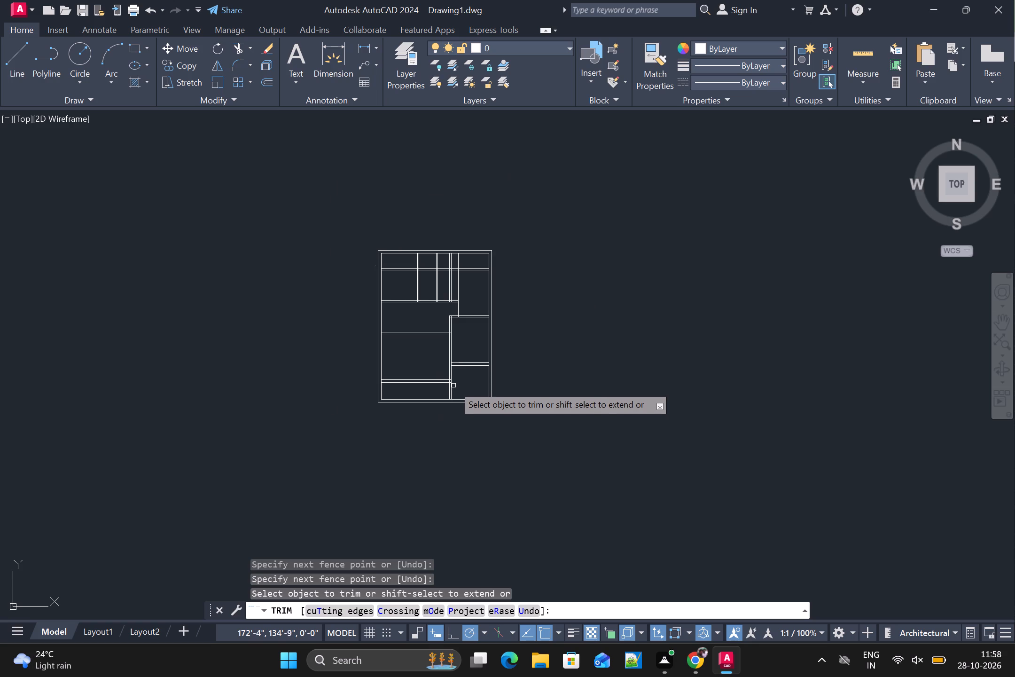
scroll(458, 379, up, 1)
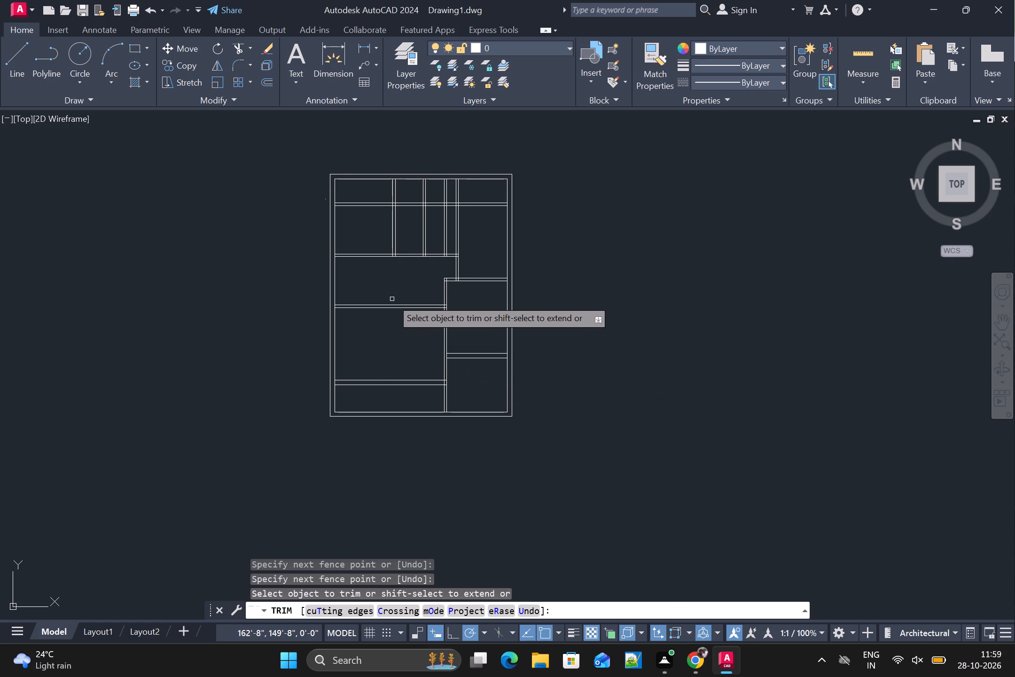
key(Escape)
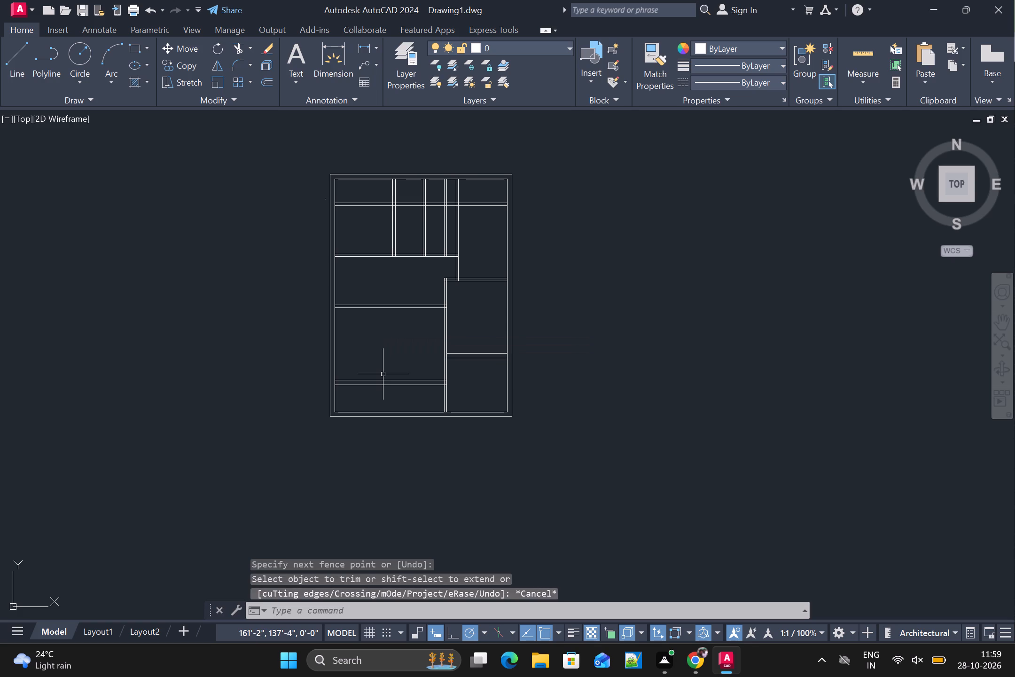
Draw a short vertical line across the thickness of the left-hand middle horizontal partition, a short distance from the left outer wall.
text(l)
key(space)
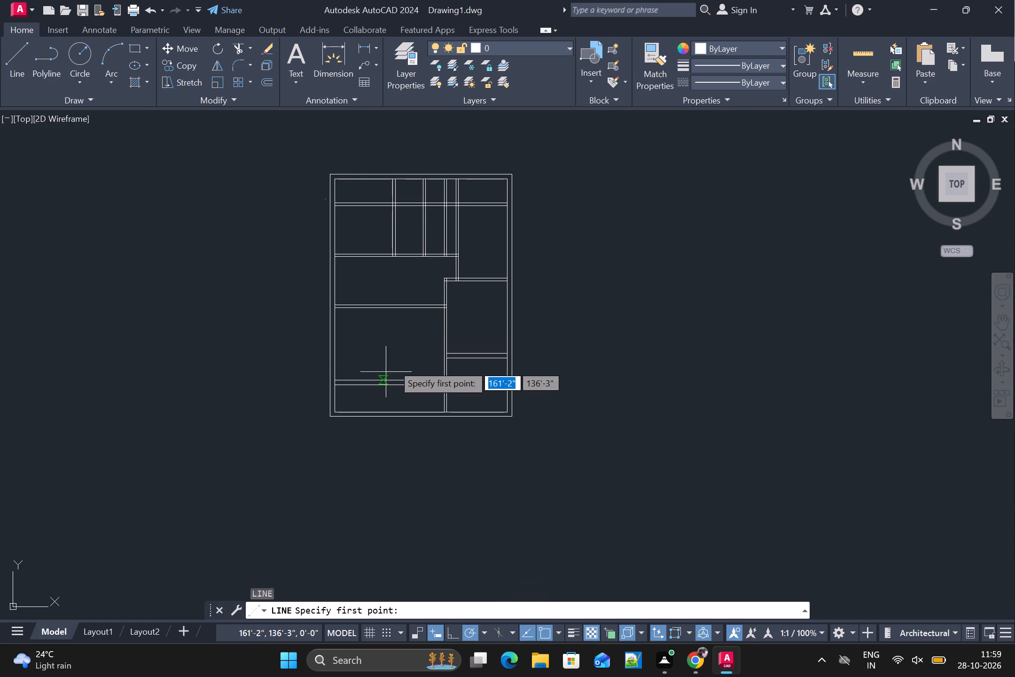
scroll(402, 334, up, 3)
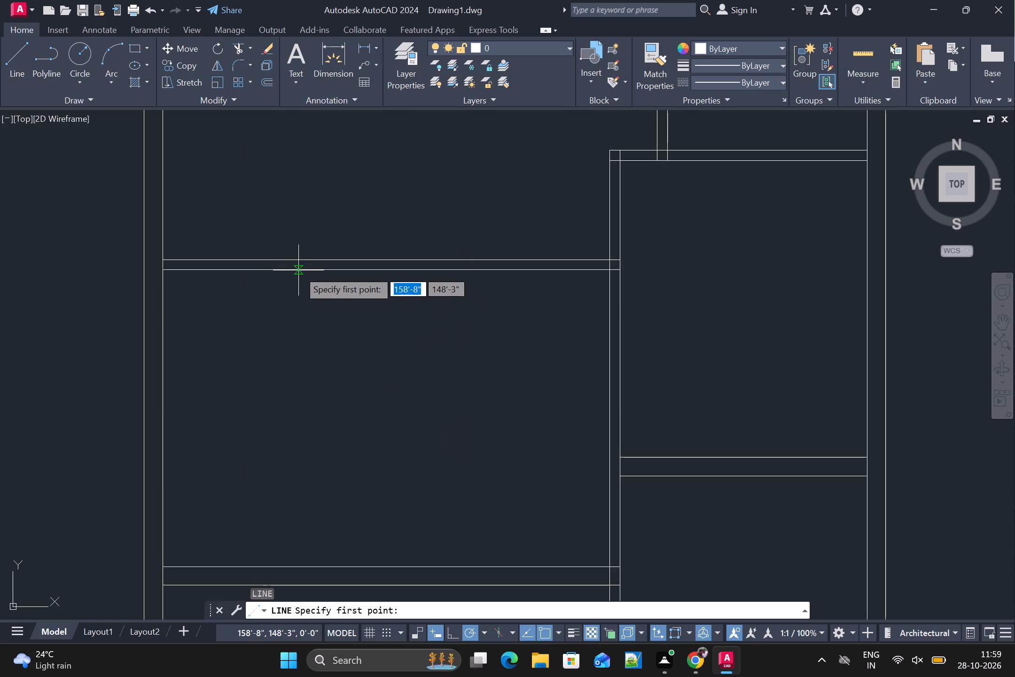
click(231, 260)
click(229, 271)
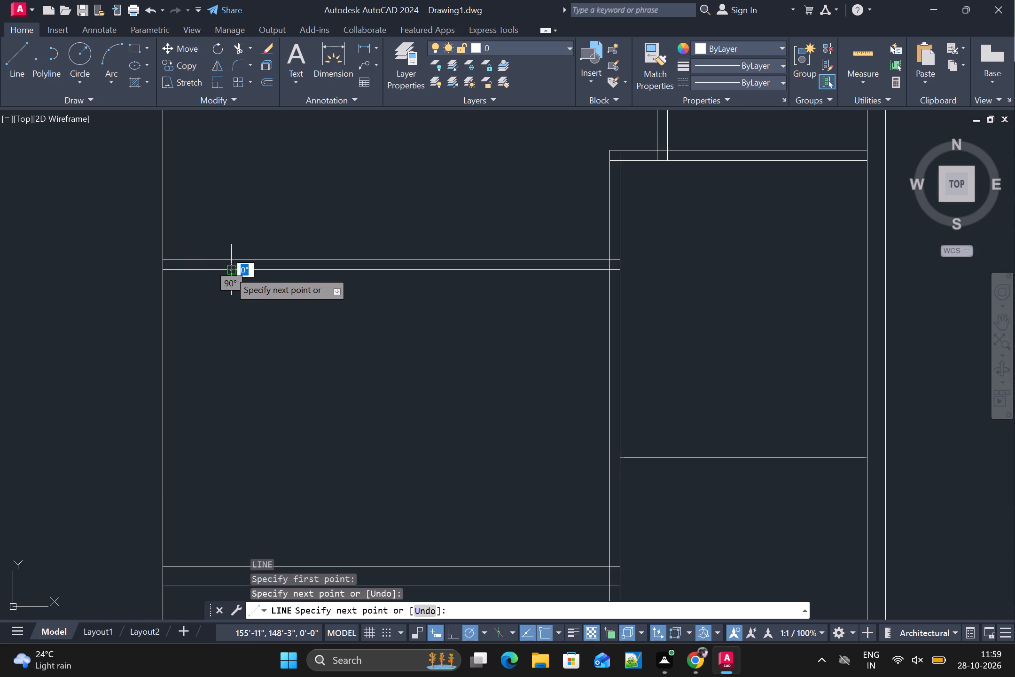
key(space)
scroll(254, 299, down, 2)
middle_drag(322, 380, 322, 356)
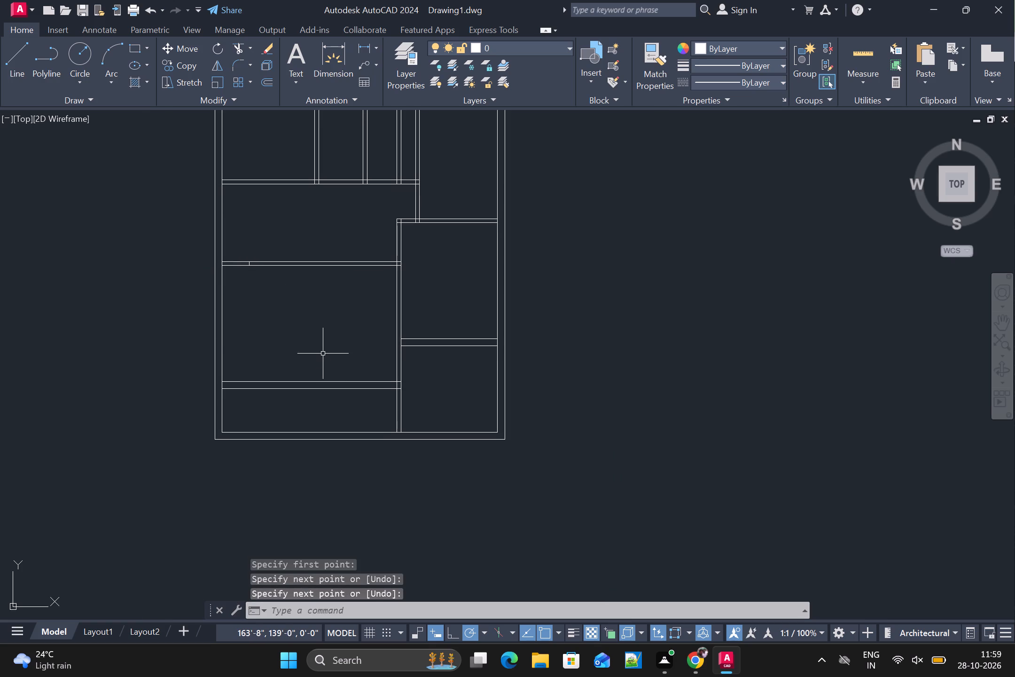
Trim the left-hand middle horizontal partition from the short closing line to the vertical partition, including the remaining segments inside the vertical partition.
text(tr)
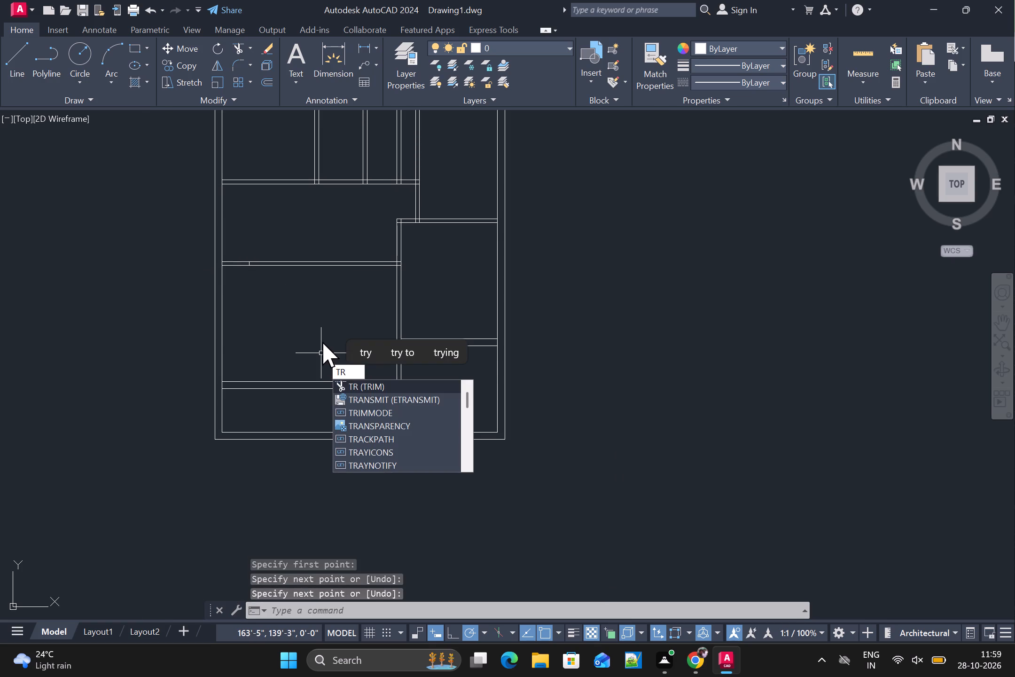
key(space)
drag(368, 257, 355, 276)
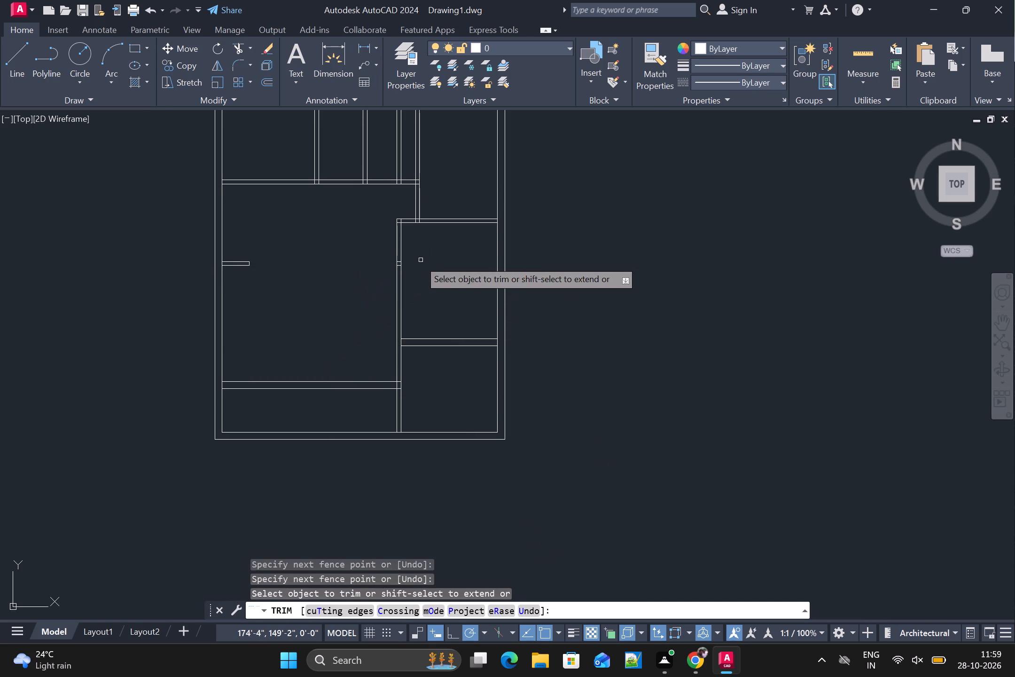
scroll(409, 263, up, 5)
scroll(363, 255, up, 1)
drag(313, 266, 301, 315)
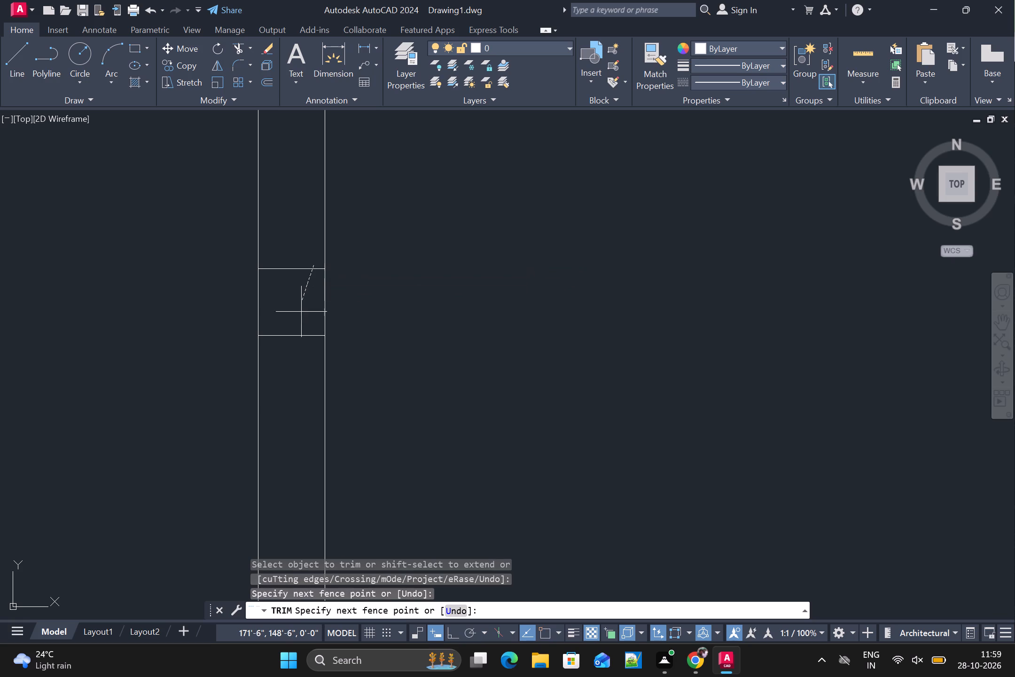
drag(301, 315, 296, 344)
scroll(294, 346, down, 6)
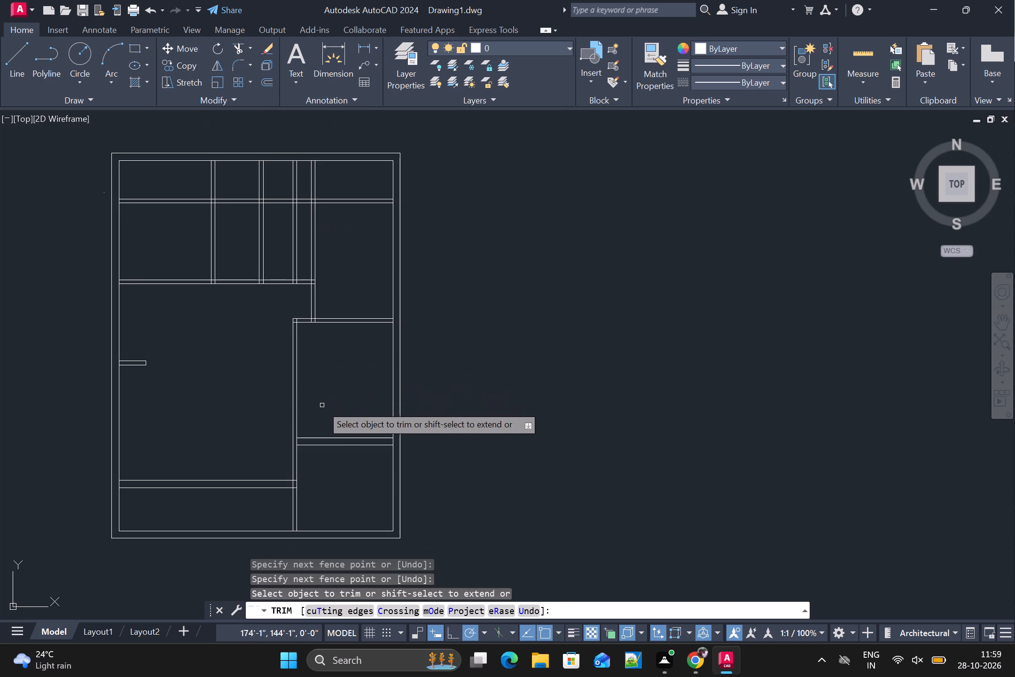
Trim the overlapping line ends inside the corner where the lower vertical partition meets the upper right-hand horizontal partition.
middle_drag(395, 385, 408, 378)
scroll(320, 313, up, 4)
drag(272, 313, 241, 335)
scroll(241, 335, down, 4)
middle_drag(89, 384, 282, 357)
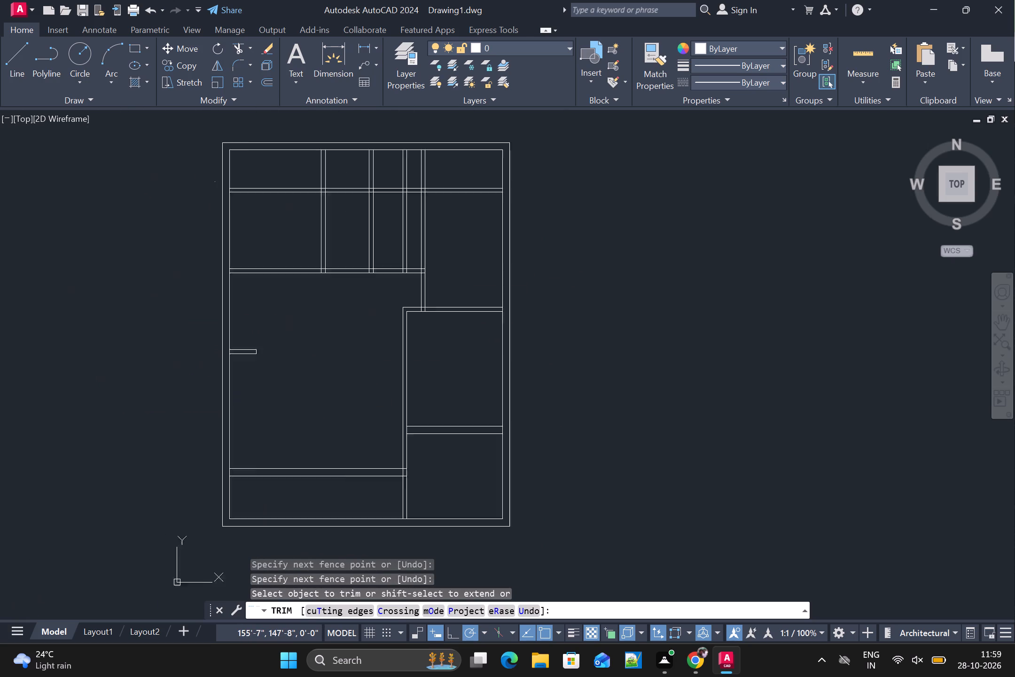
Inspect the whole floor plan and its lower rooms for wall lines that still need trimming.
middle_drag(282, 357, 320, 348)
scroll(316, 347, up, 2)
scroll(317, 351, down, 3)
middle_drag(357, 438, 355, 388)
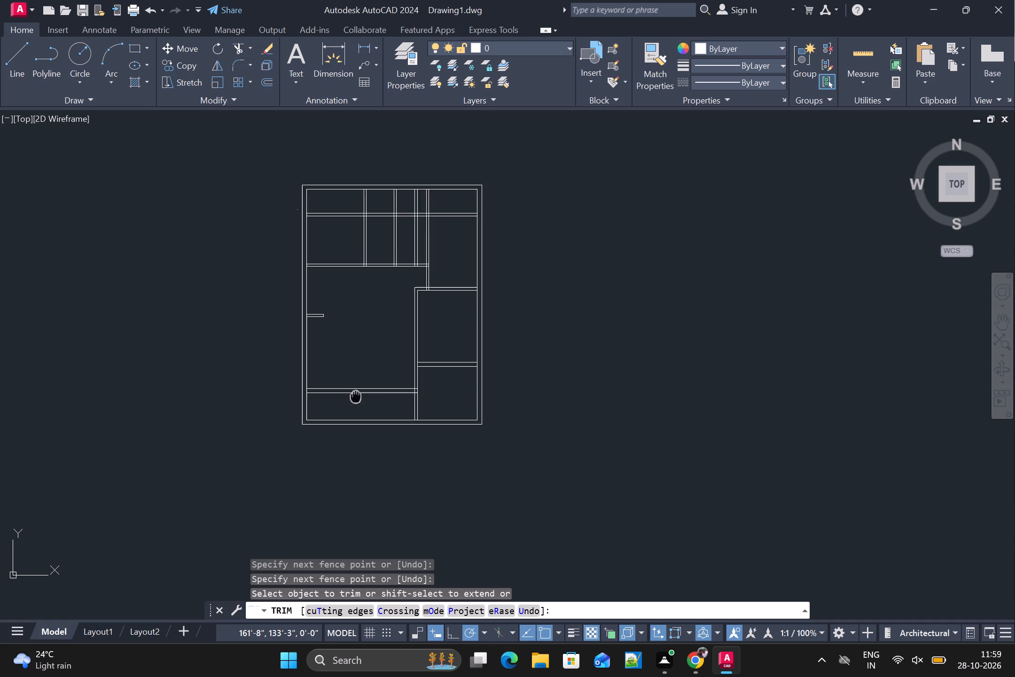
middle_drag(355, 388, 352, 381)
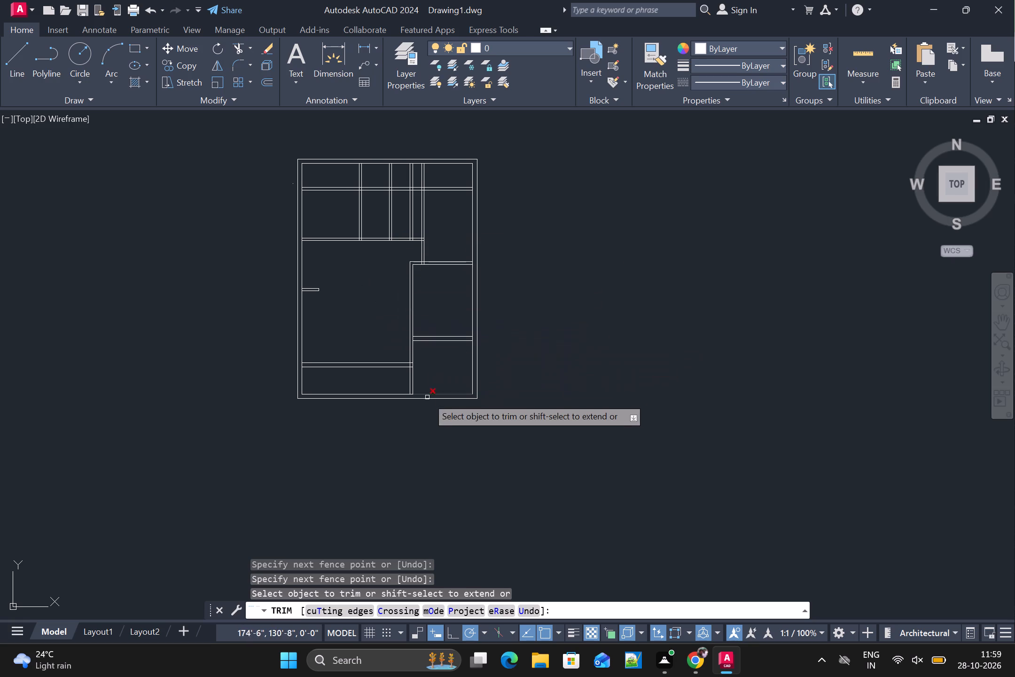
scroll(438, 368, up, 2)
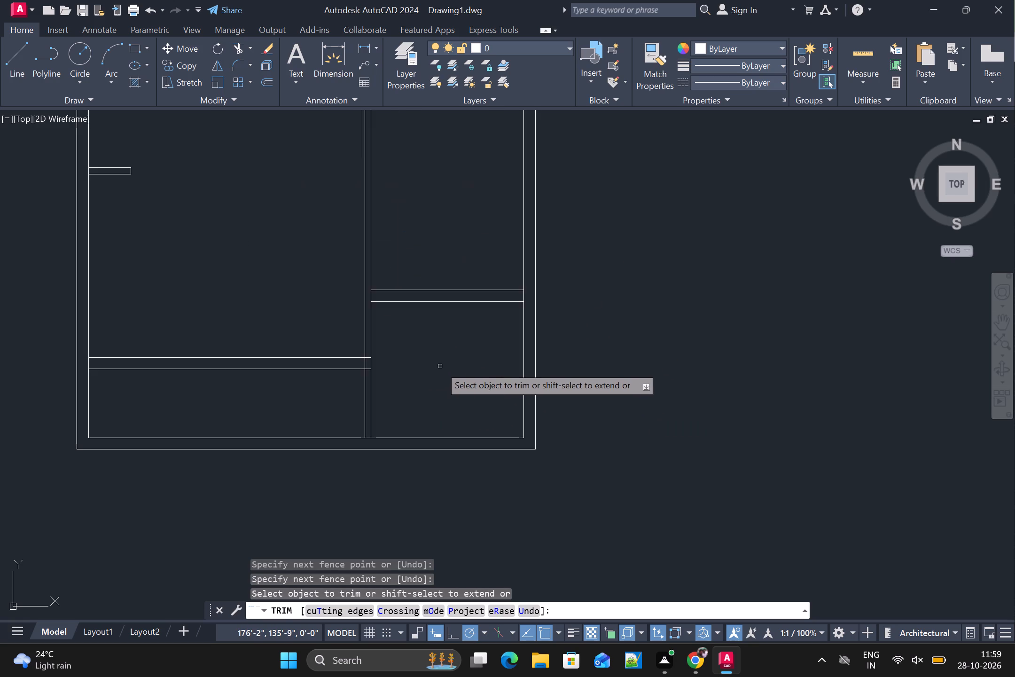
middle_drag(439, 366, 478, 333)
scroll(469, 340, down, 1)
middle_click(473, 349)
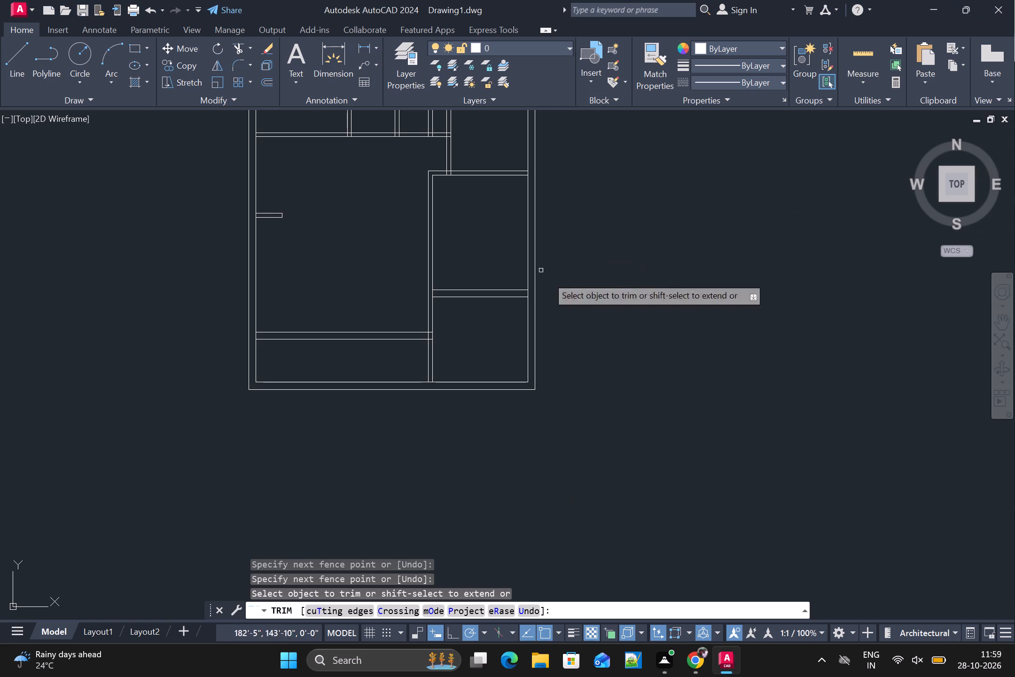
scroll(422, 292, down, 1)
middle_drag(428, 293, 426, 300)
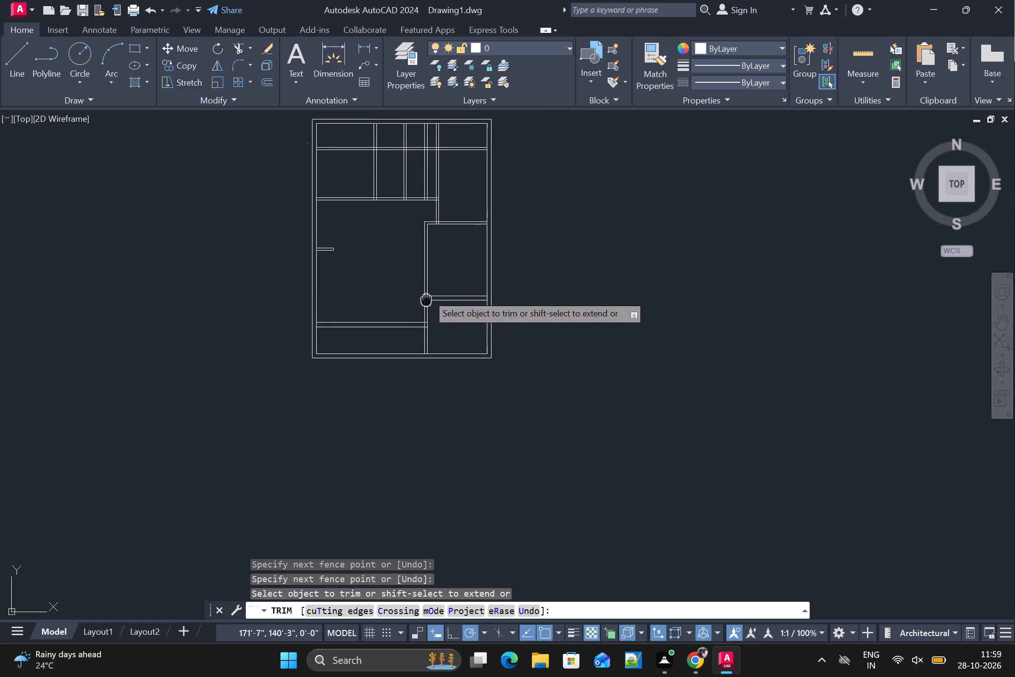
middle_drag(426, 300, 437, 331)
Trim both lines of the third vertical partition from the left in the upper rooms, above the horizontal partition it ends on.
scroll(436, 275, up, 1)
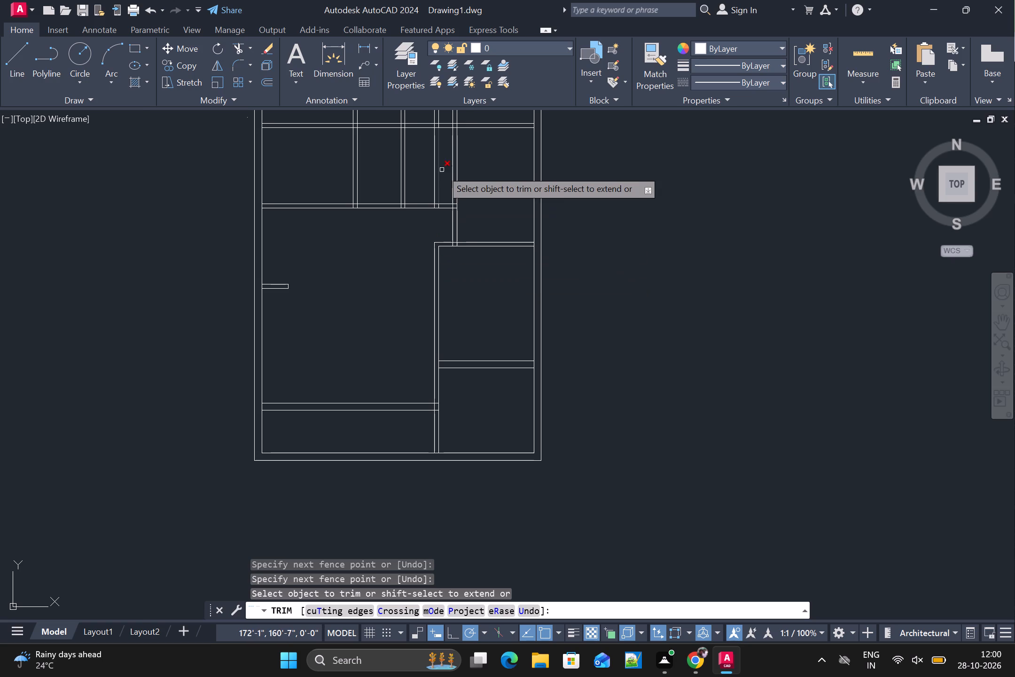
scroll(442, 173, up, 1)
drag(441, 173, 417, 187)
scroll(416, 186, down, 2)
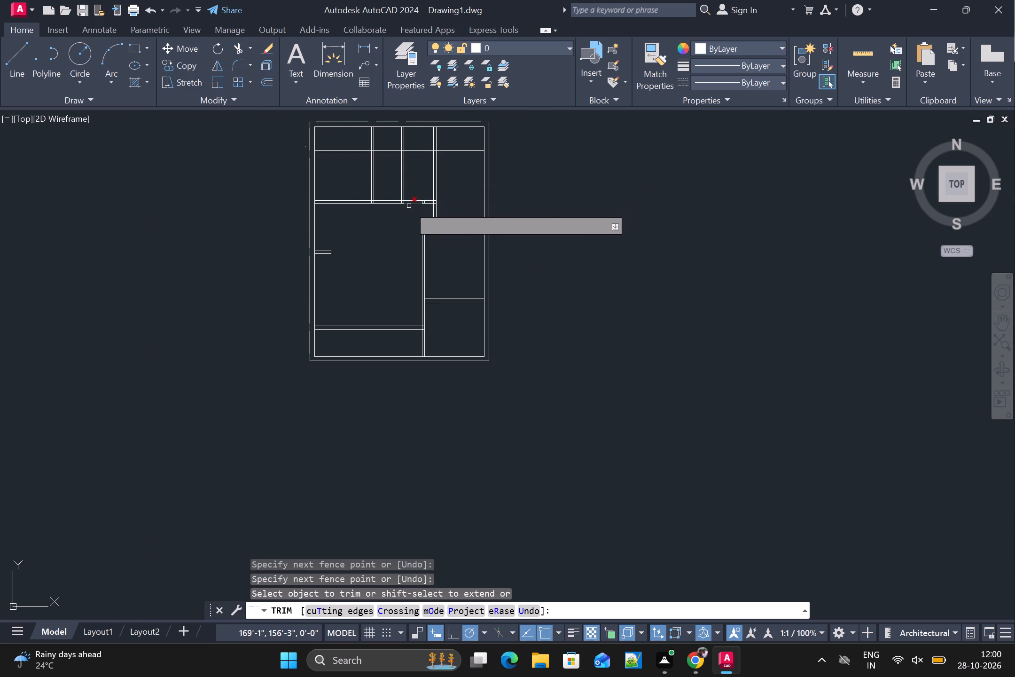
scroll(429, 273, up, 2)
middle_drag(444, 285, 444, 254)
scroll(437, 255, down, 2)
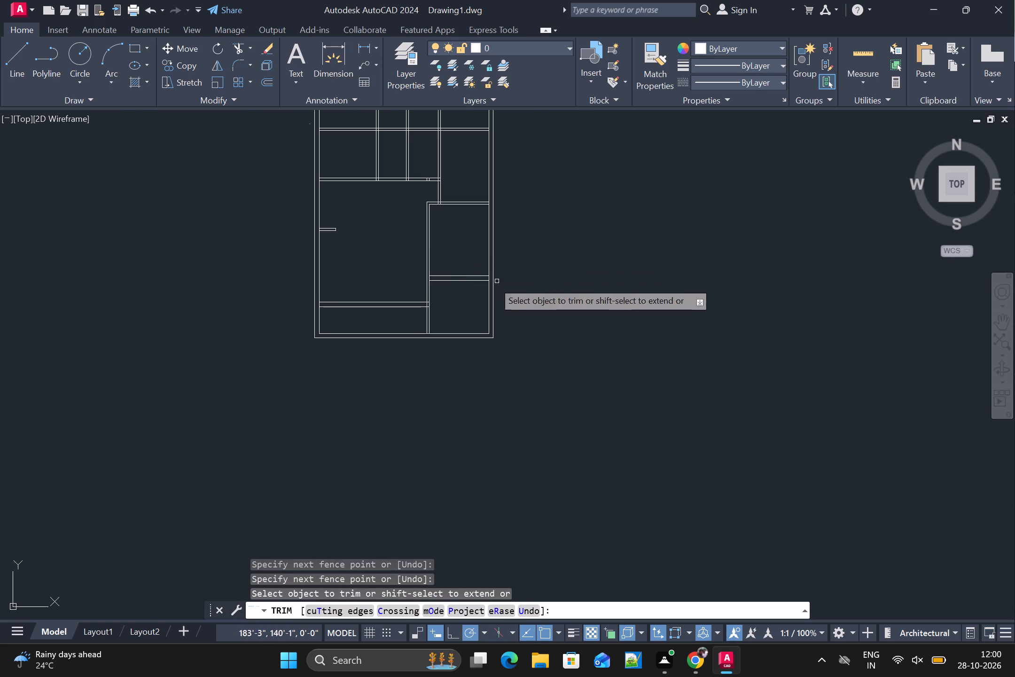
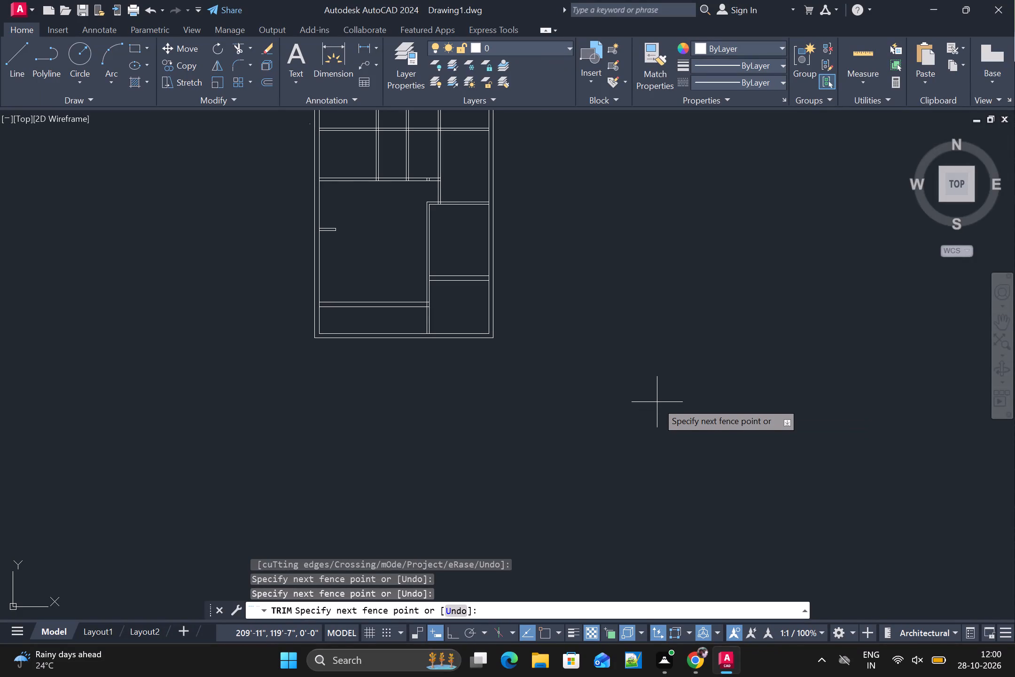
Inspect the whole floor plan for stray wall segments that still need trimming.
key(Escape)
scroll(656, 401, down, 1)
scroll(656, 401, up, 2)
middle_drag(657, 410, 657, 412)
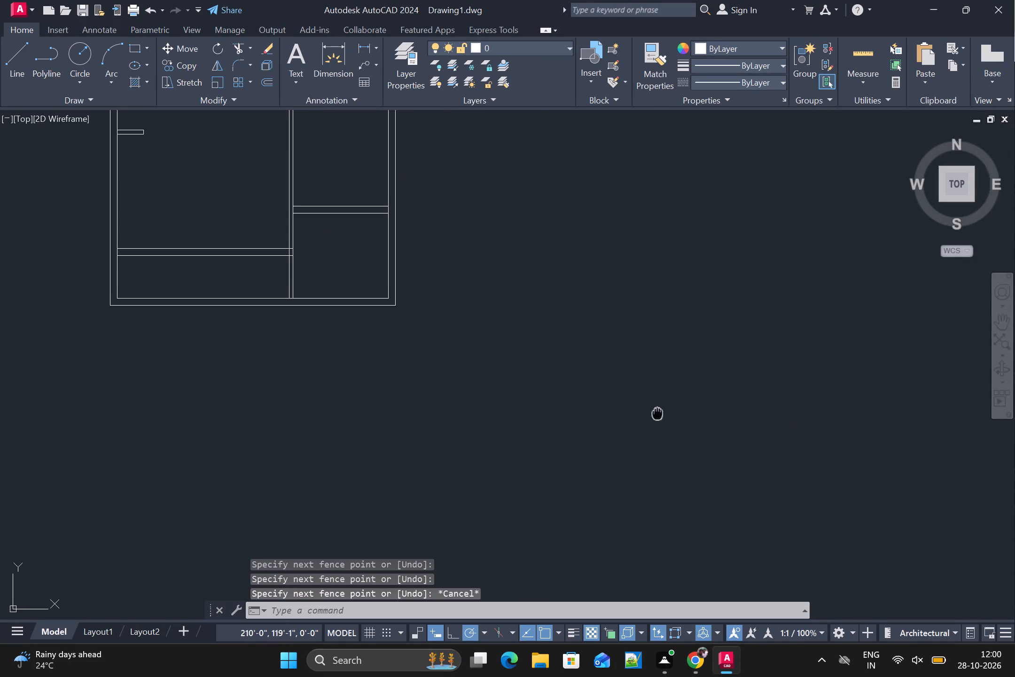
middle_drag(657, 412, 705, 504)
scroll(674, 336, down, 1)
middle_drag(648, 272, 651, 283)
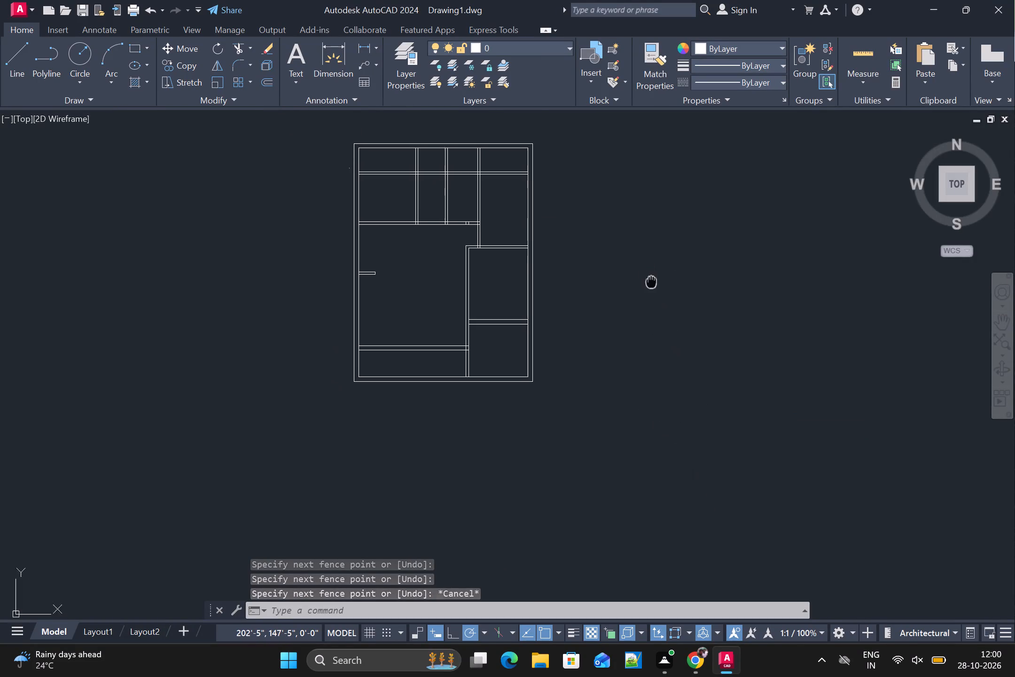
middle_drag(651, 283, 658, 299)
scroll(658, 296, up, 1)
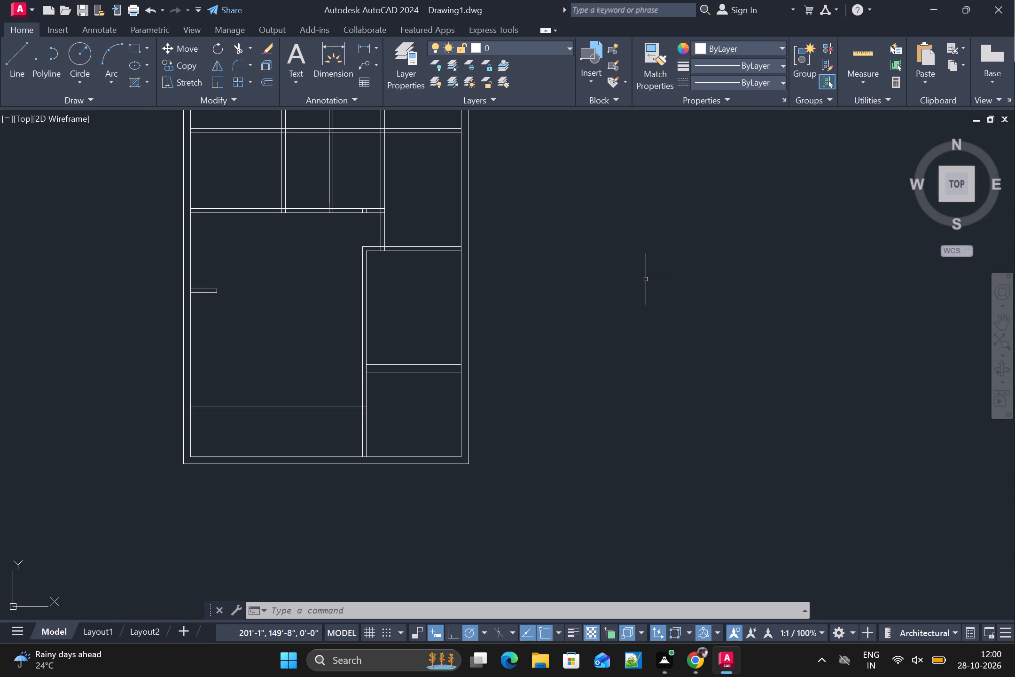
scroll(646, 279, down, 1)
middle_drag(643, 283, 654, 320)
scroll(625, 270, up, 1)
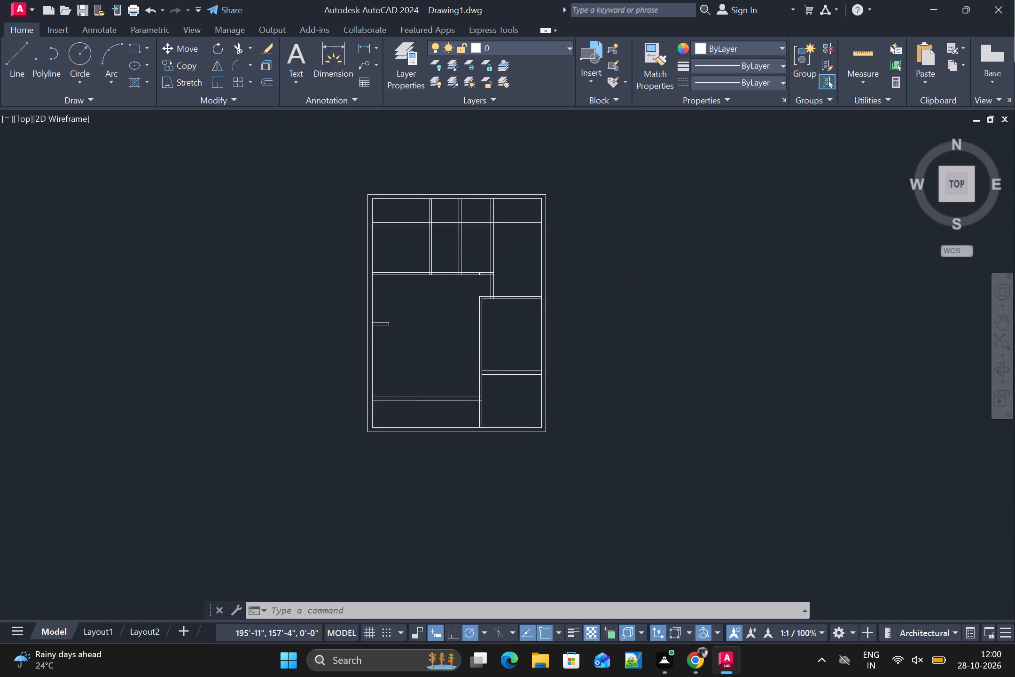
Trim the two short leftover vertical segments inside the horizontal partition below the upper rooms, near its right end.
scroll(435, 269, up, 2)
scroll(435, 271, down, 1)
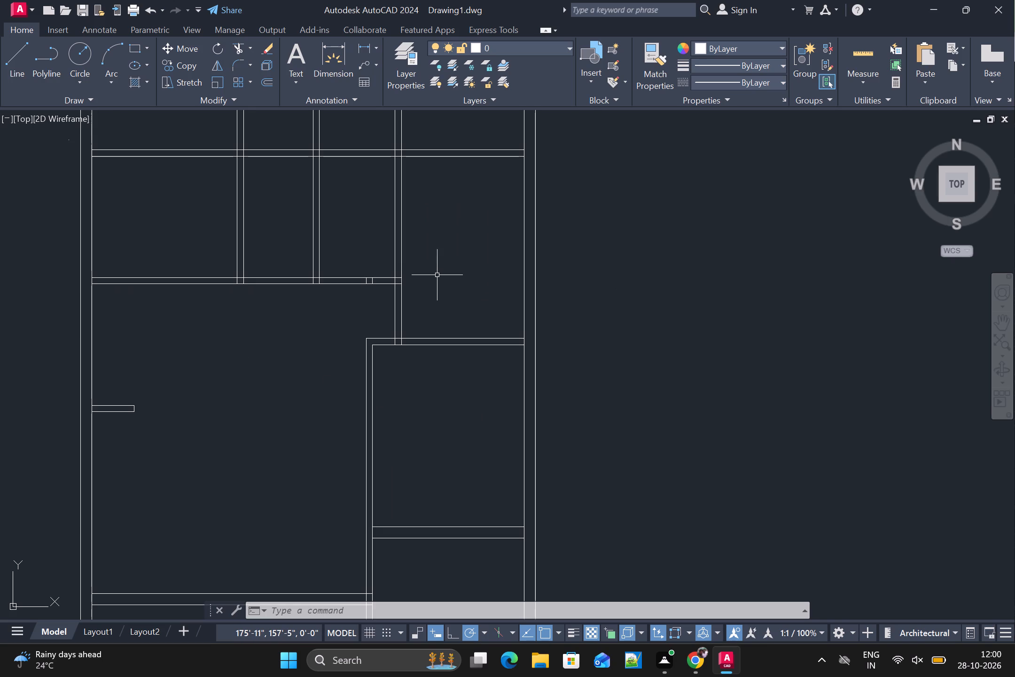
key(t)
text(r)
key(space)
scroll(344, 275, up, 2)
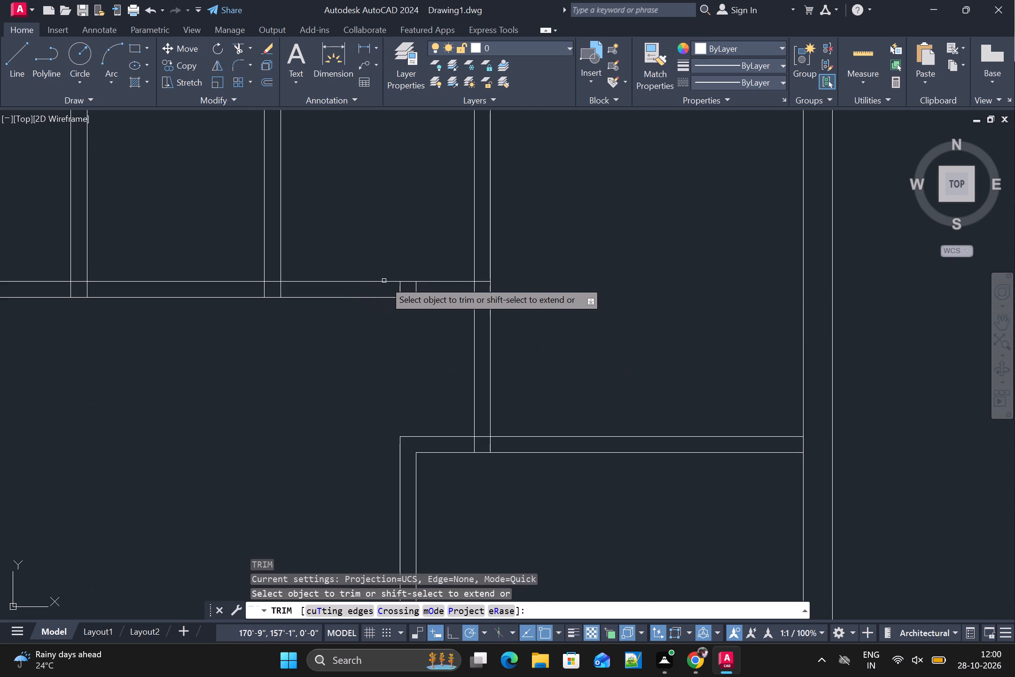
drag(386, 285, 424, 289)
scroll(425, 289, down, 1)
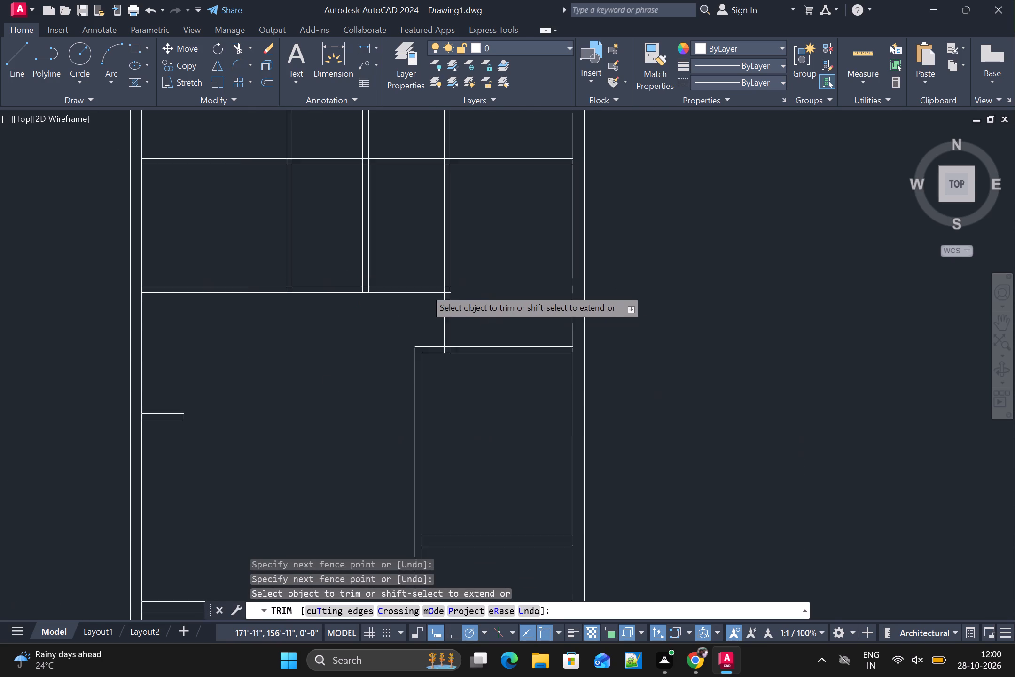
scroll(425, 289, down, 2)
key(space)
scroll(483, 309, down, 2)
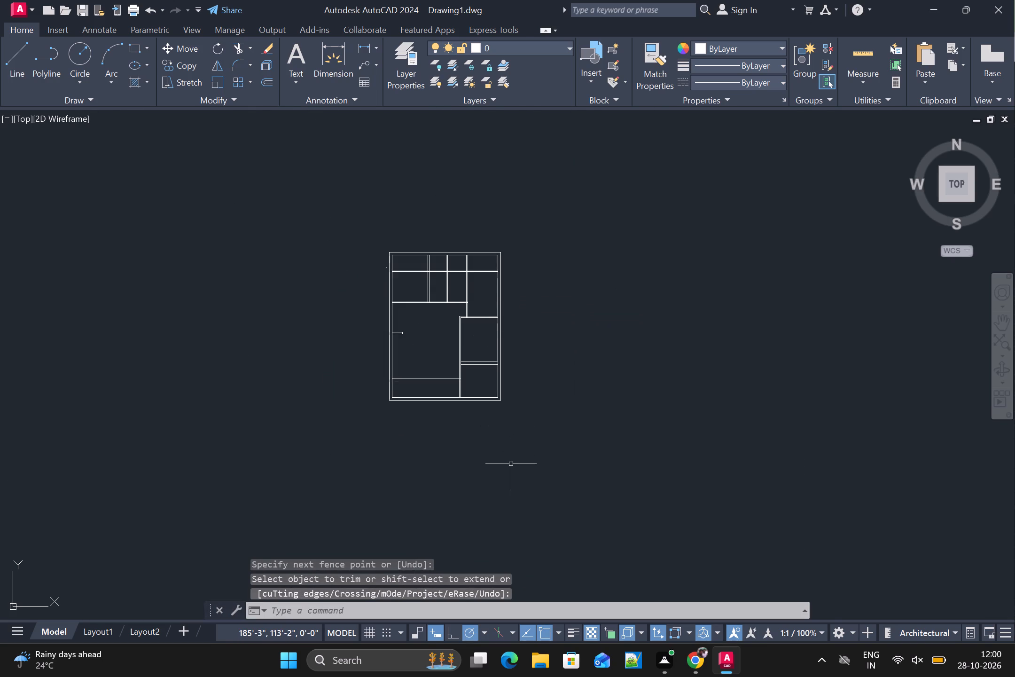
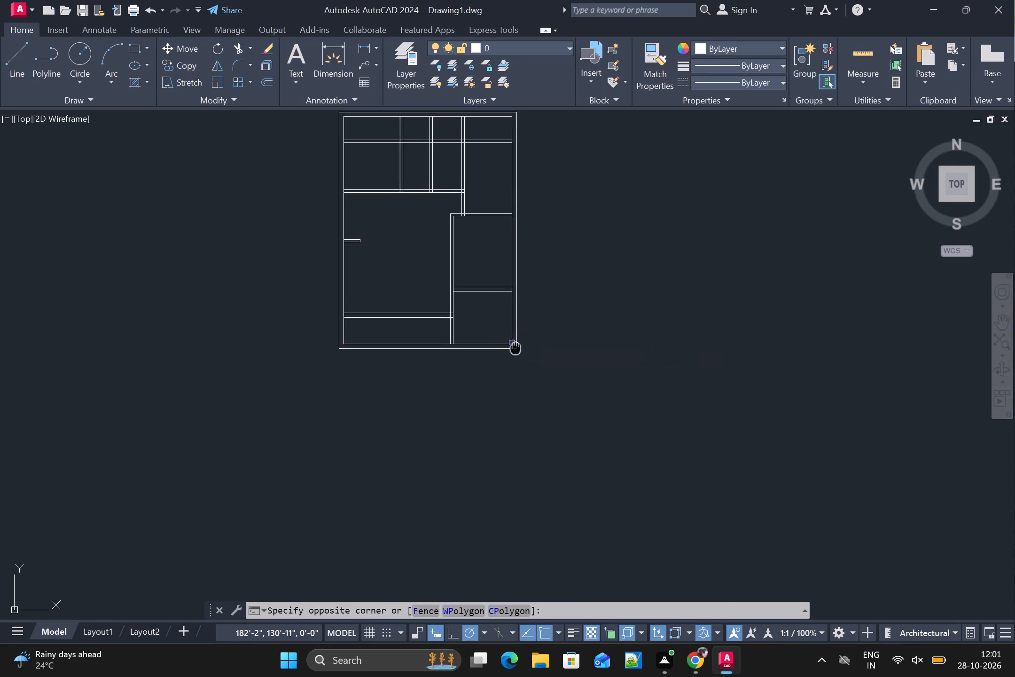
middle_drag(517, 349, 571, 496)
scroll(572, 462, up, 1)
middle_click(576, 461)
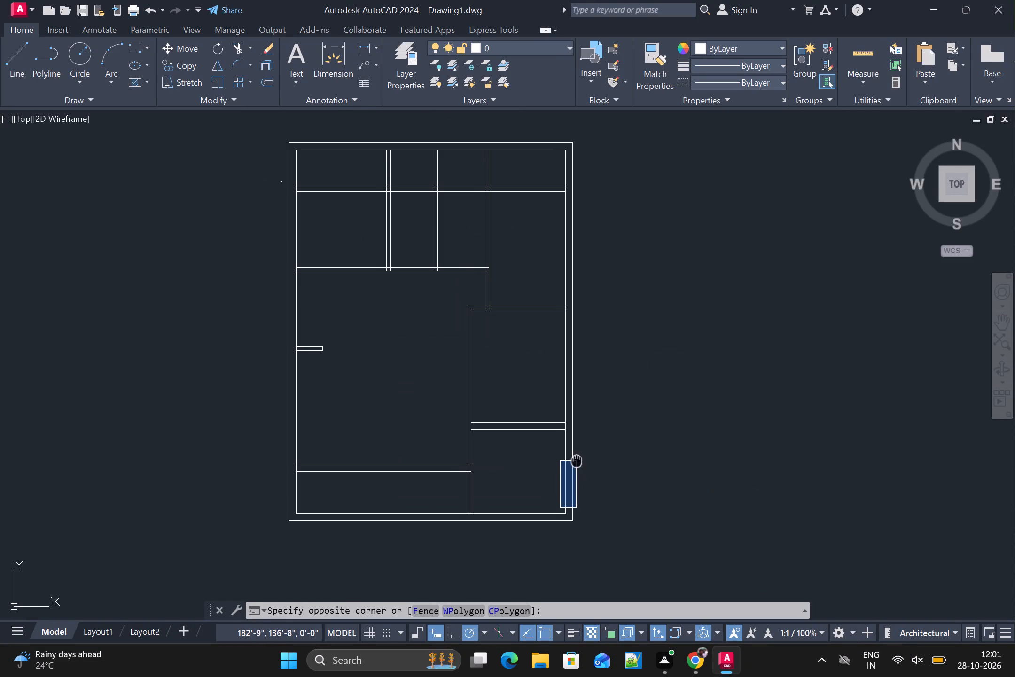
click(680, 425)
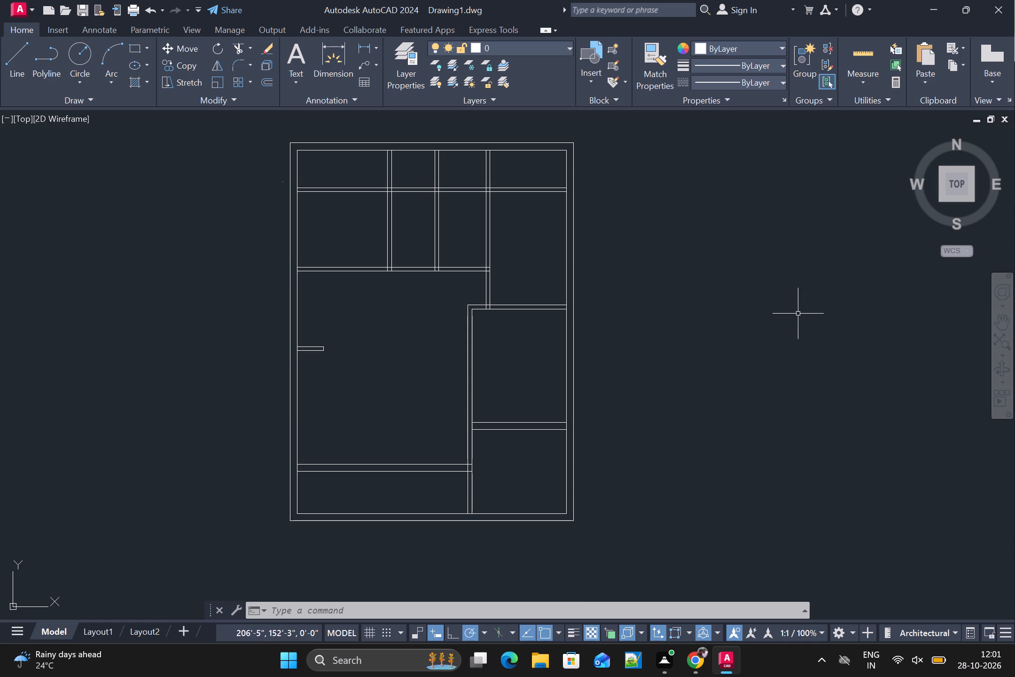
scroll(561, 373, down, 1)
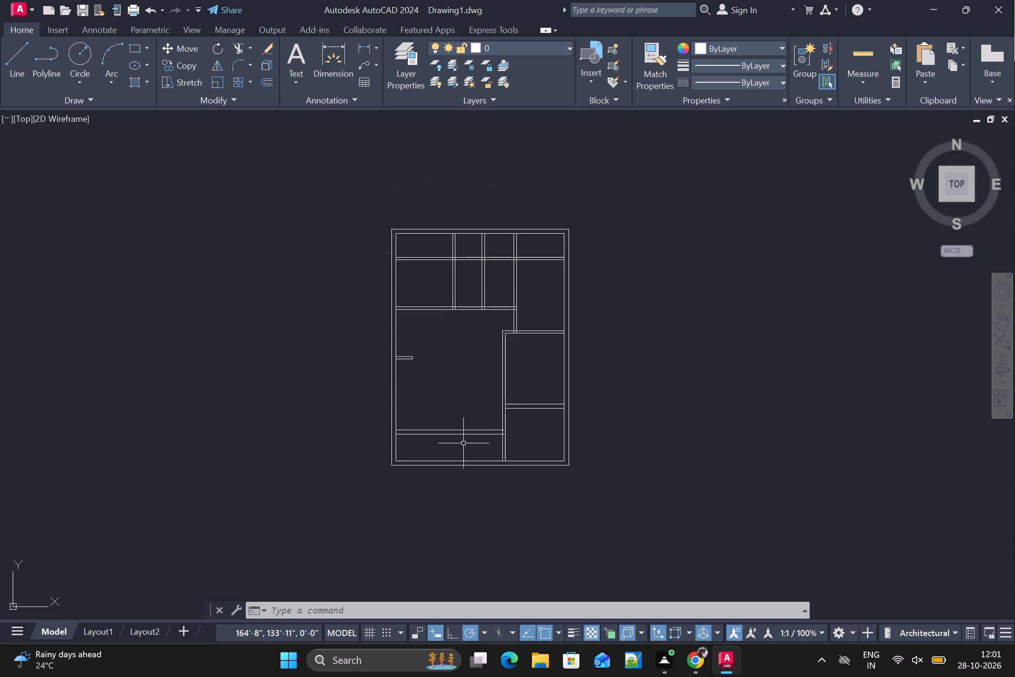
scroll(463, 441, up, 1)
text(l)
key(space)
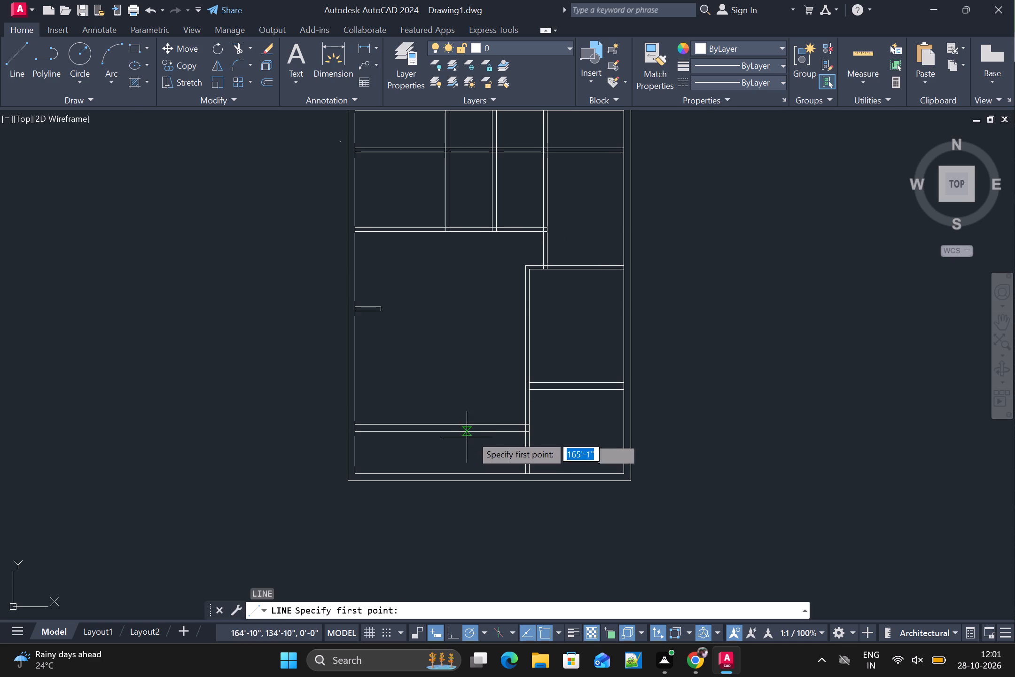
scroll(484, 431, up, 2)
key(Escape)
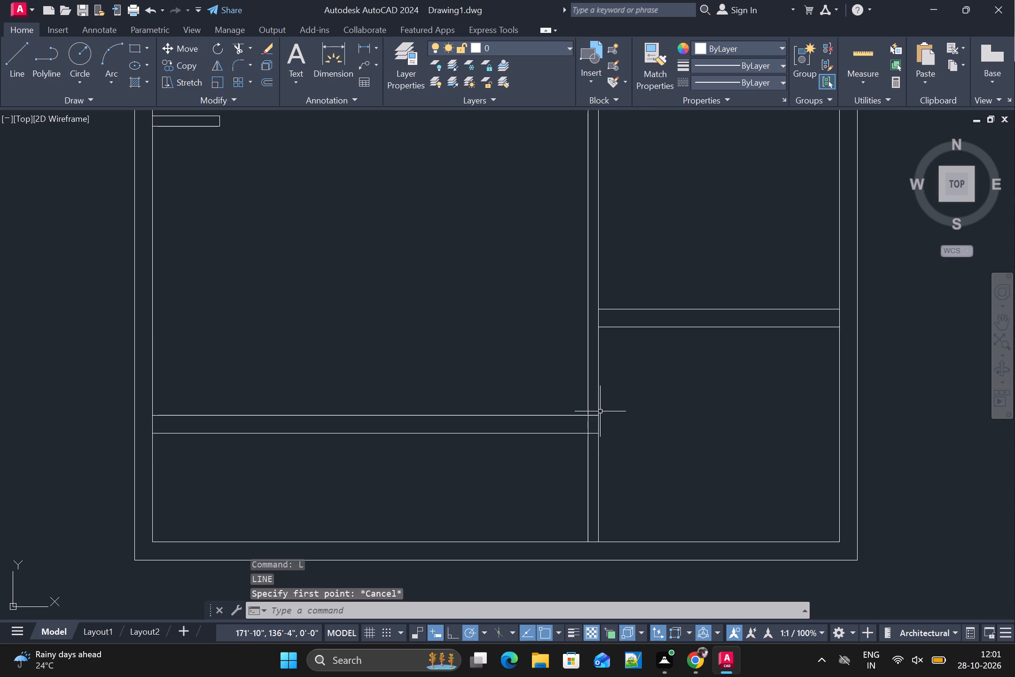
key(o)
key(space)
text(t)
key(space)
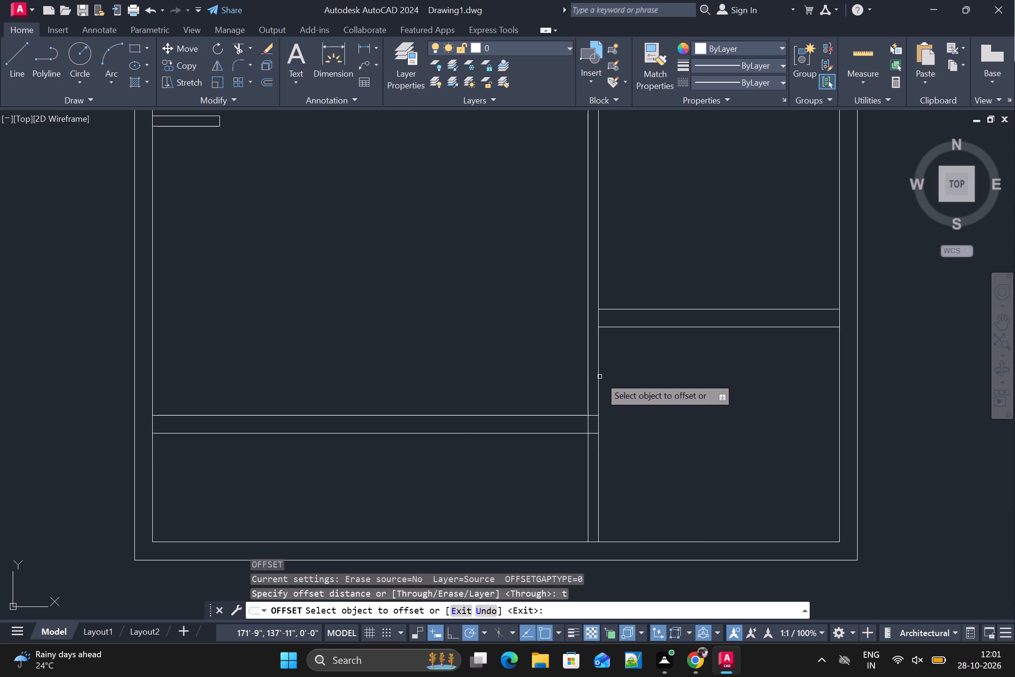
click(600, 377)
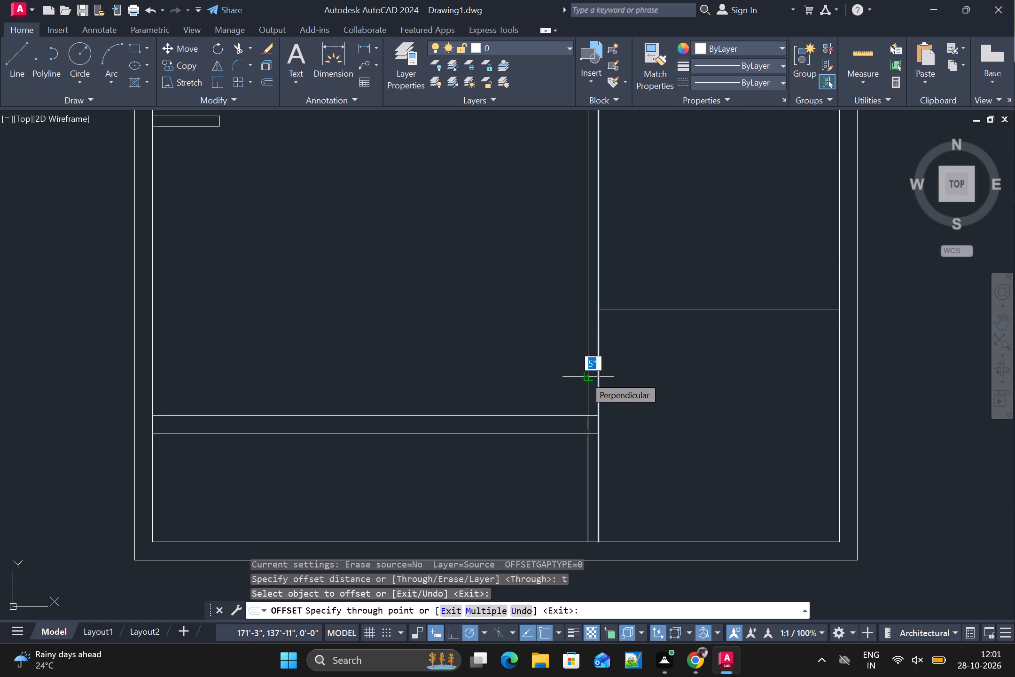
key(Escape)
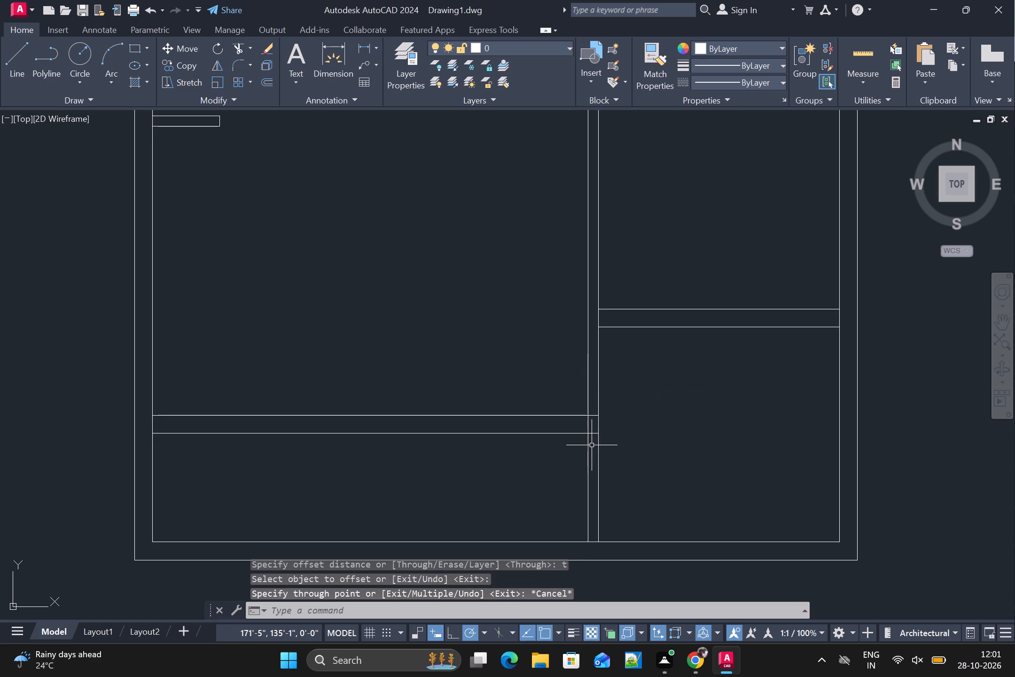
Offset the left line of the lower vertical partition 5' to the left, and offset that new line another 5" left.
key(space)
key(t)
key(space)
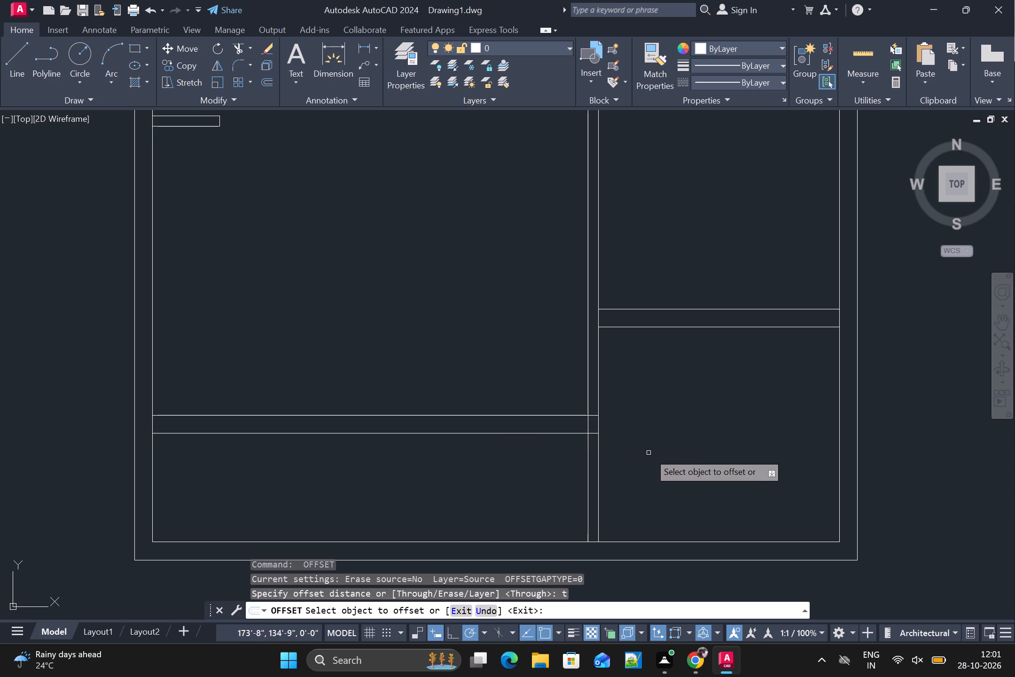
click(588, 458)
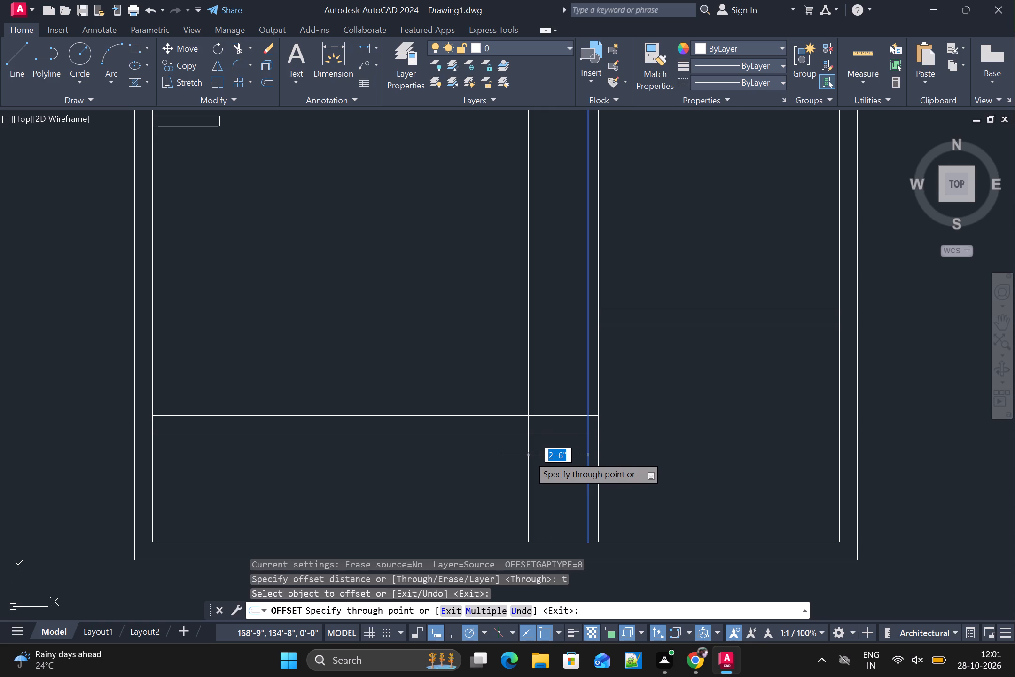
text(5')
key(Return)
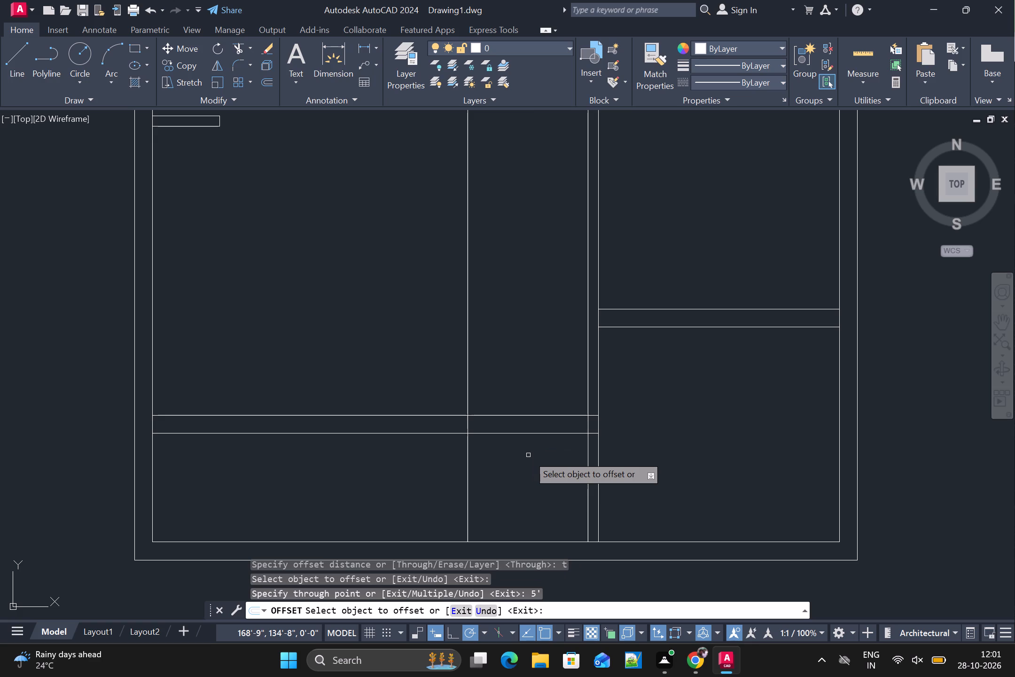
click(467, 462)
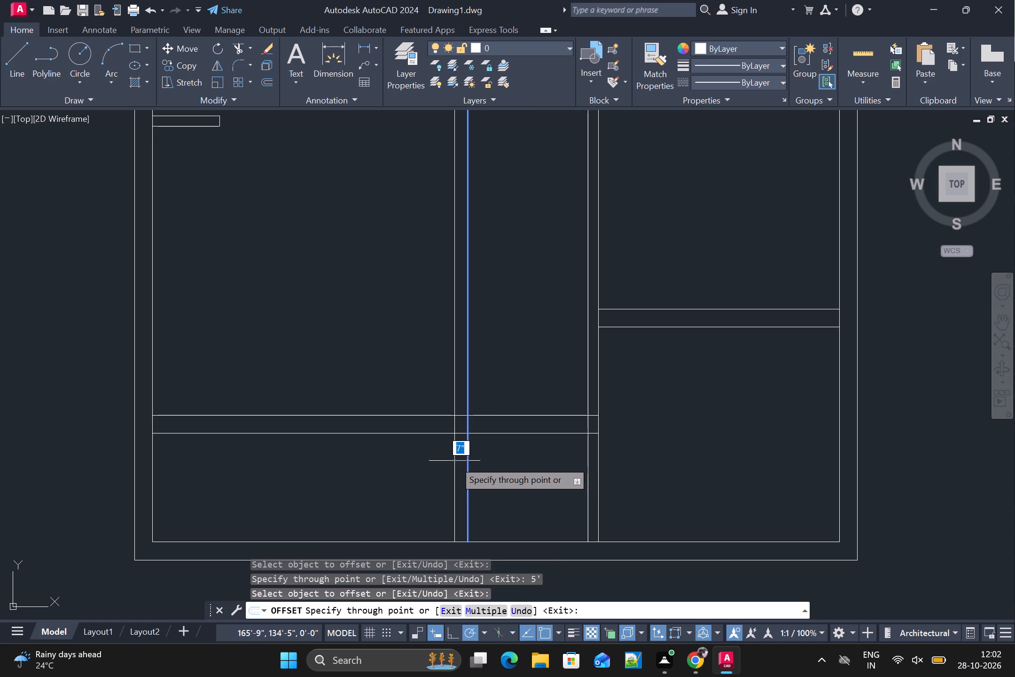
text(5")
key(Return)
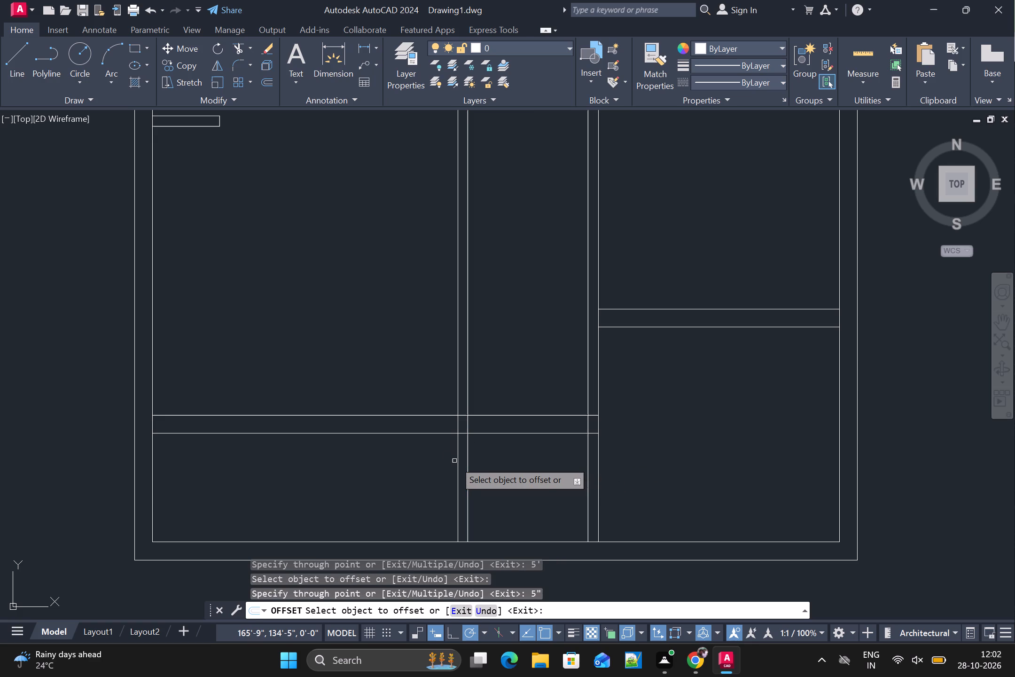
Offset the lower line of the lower-left horizontal wall 3' downward, and offset that new line 9" back upward.
click(533, 436)
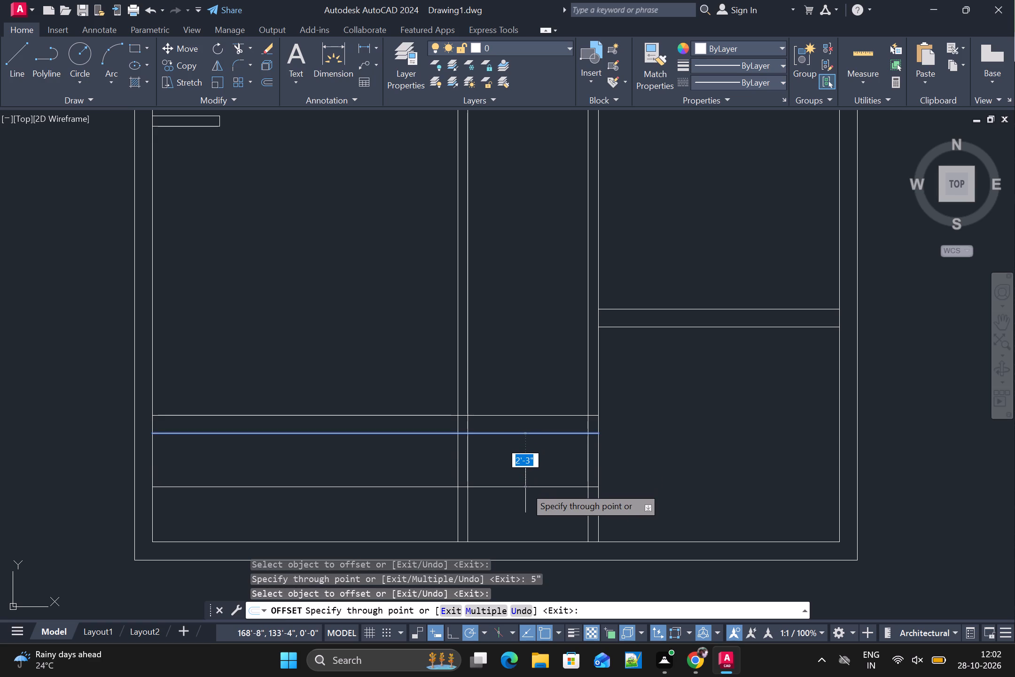
key(3)
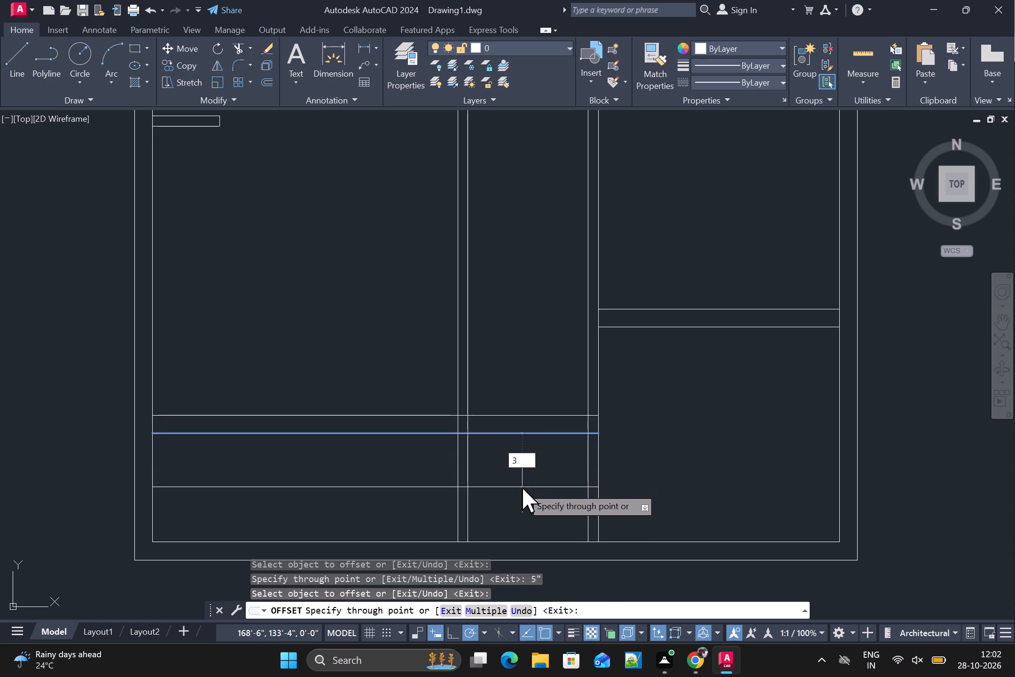
key(apostrophe)
key(Return)
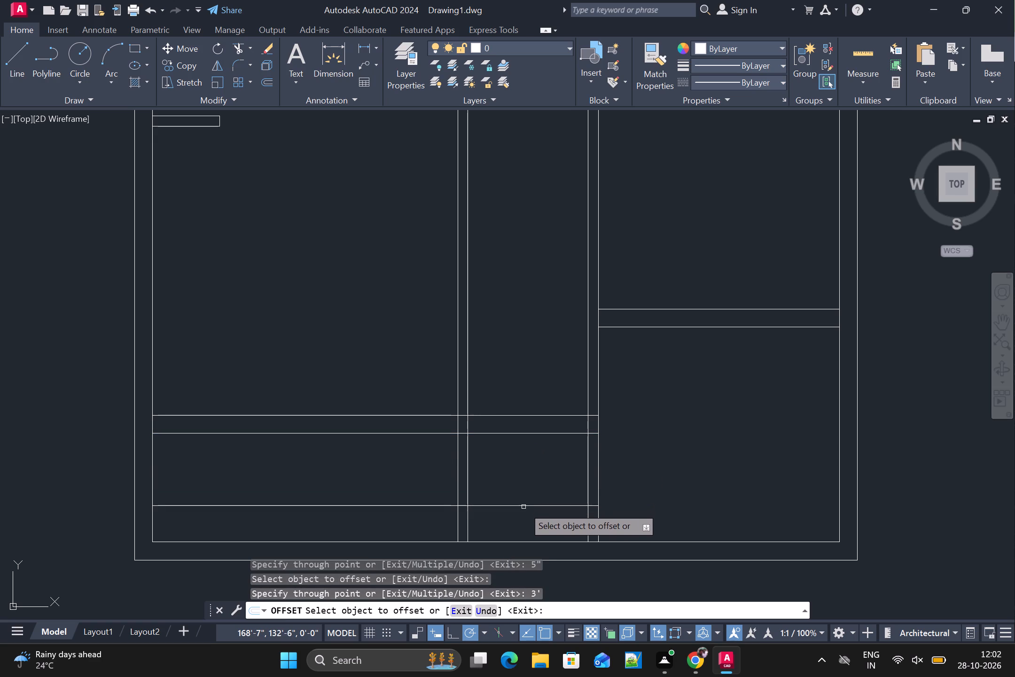
click(523, 507)
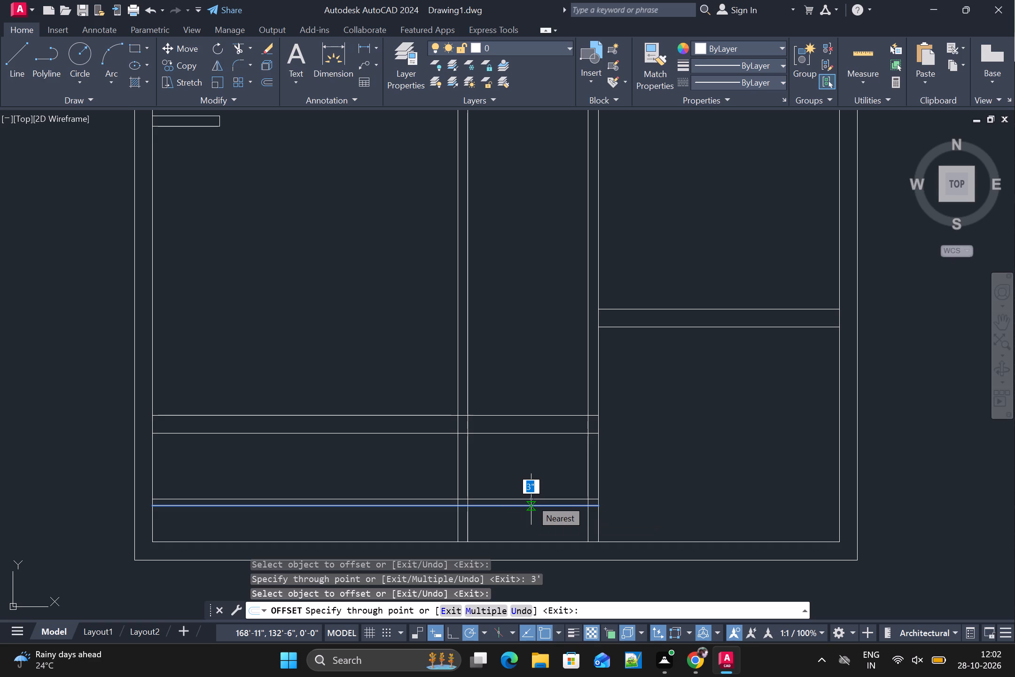
key(5)
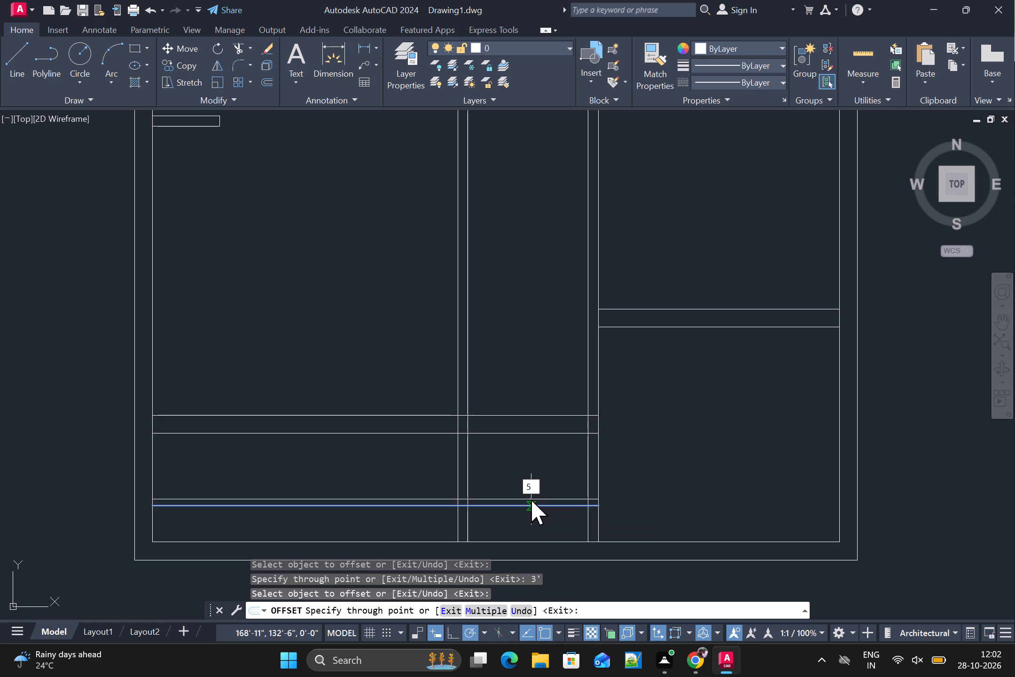
key(BackSpace)
key(9)
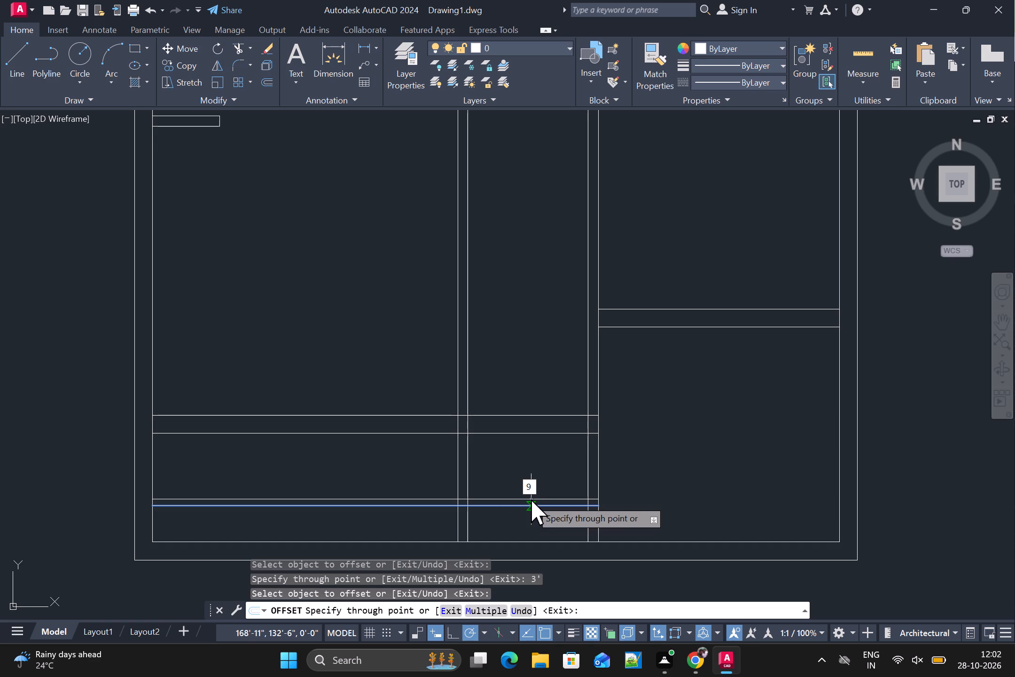
key(shift+quotedbl)
key(Return)
key(Escape)
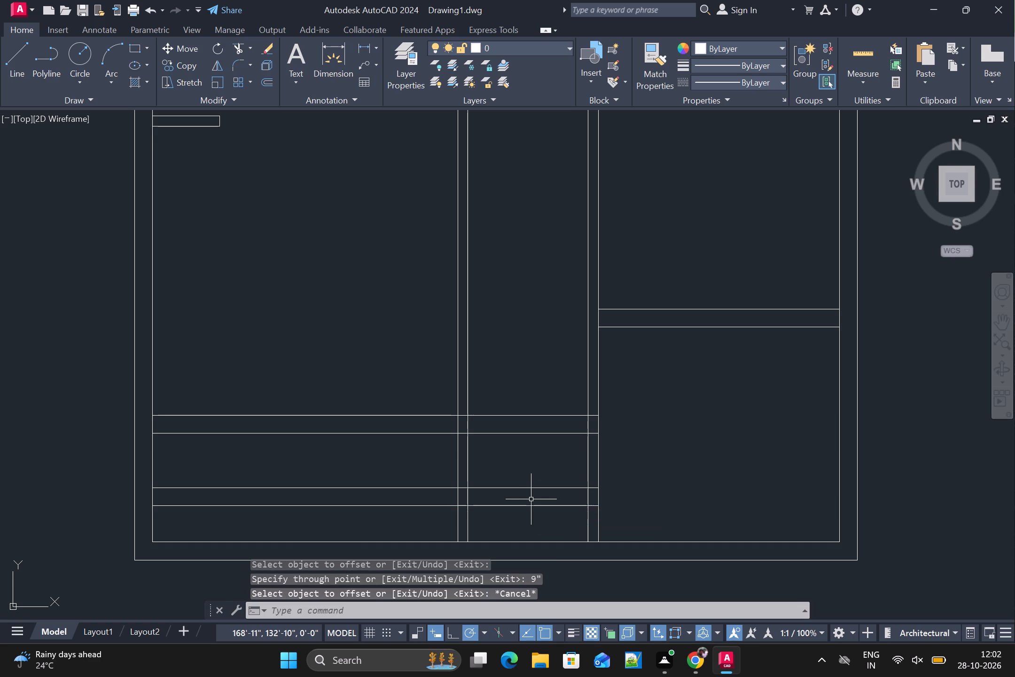
Trim the new 9" wall's lines left of the new 5" partition and the crossing segments inside their junction.
text(tr)
key(space)
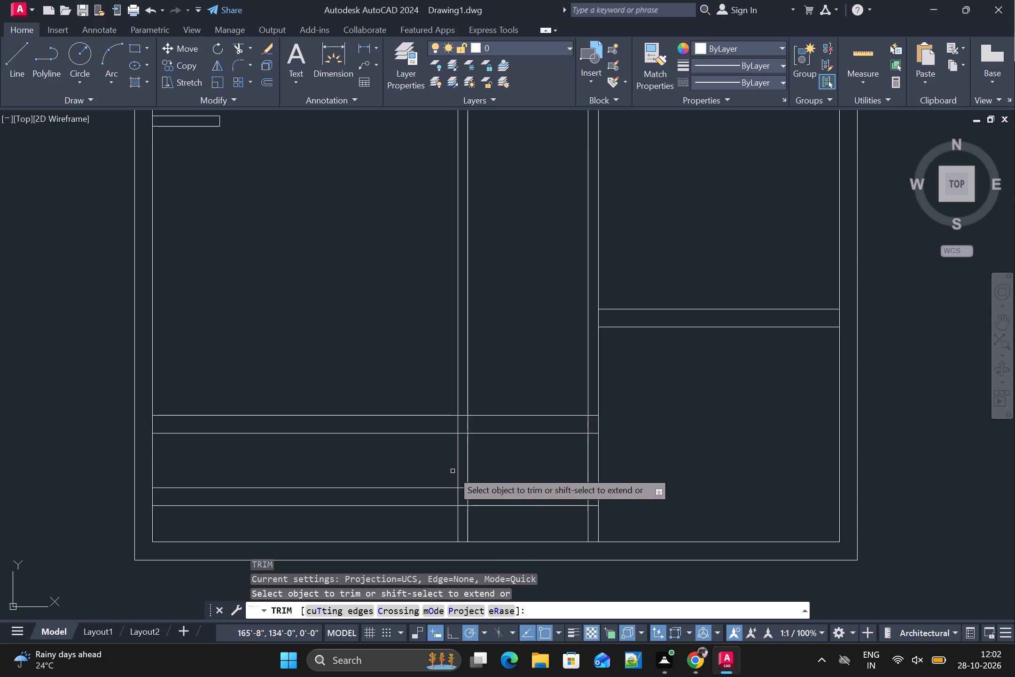
drag(445, 473, 416, 523)
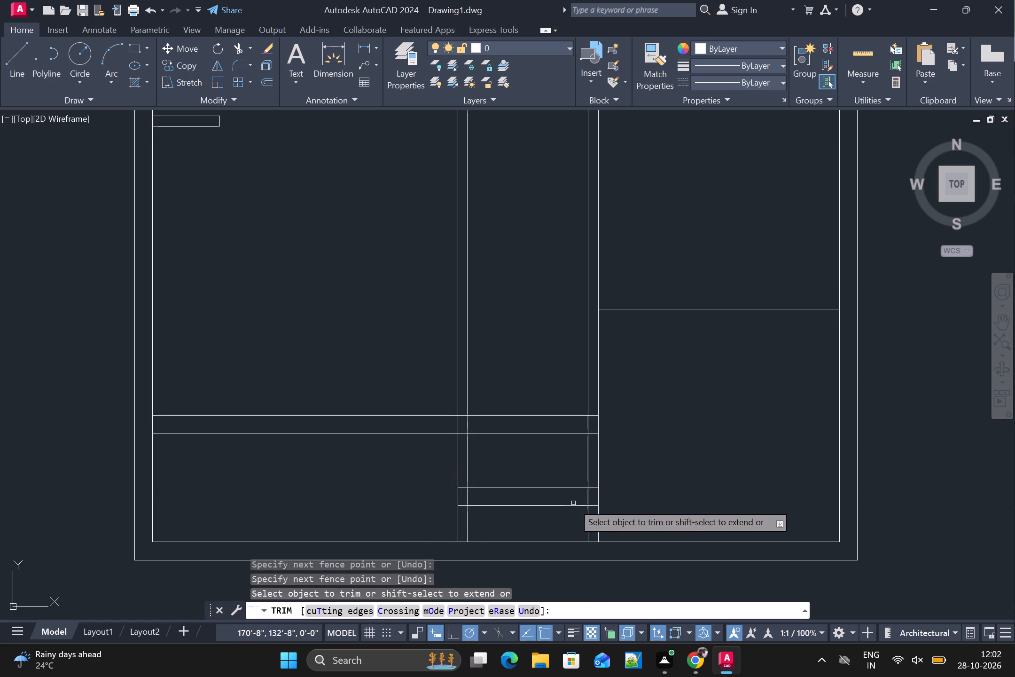
scroll(476, 495, up, 1)
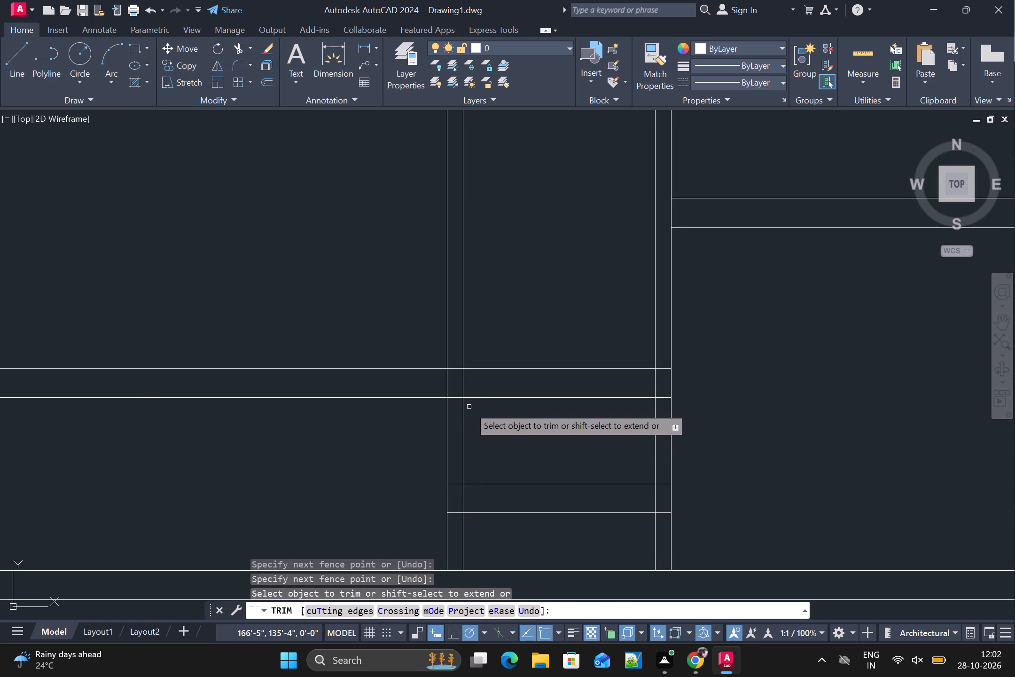
scroll(467, 418, down, 1)
scroll(455, 478, up, 3)
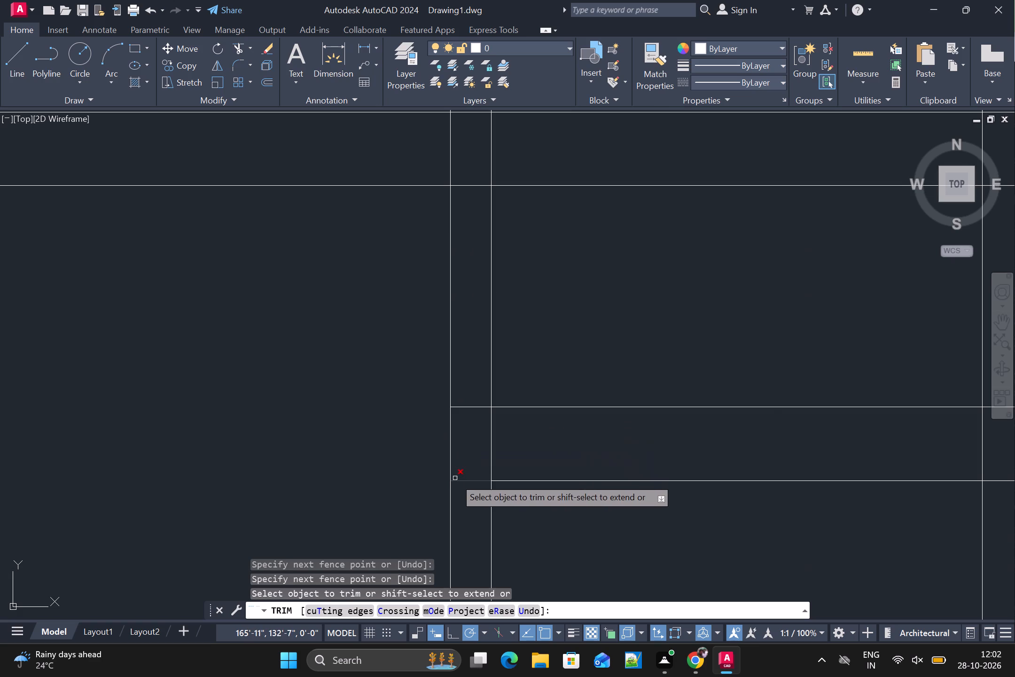
drag(471, 411, 455, 497)
drag(466, 478, 470, 476)
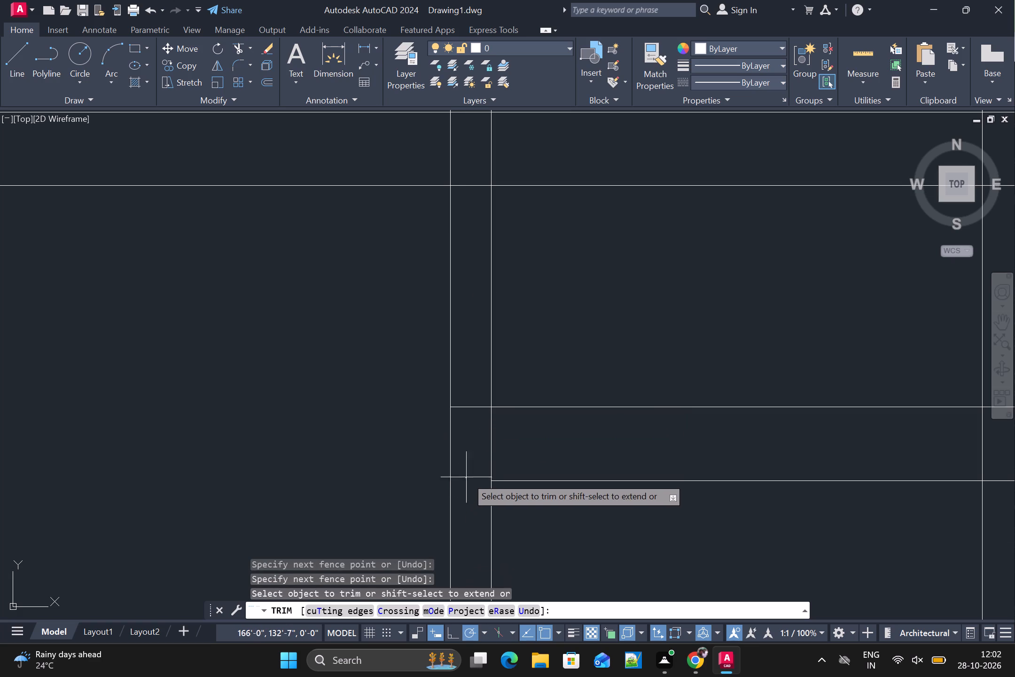
drag(470, 476, 501, 461)
drag(453, 358, 453, 362)
drag(468, 402, 468, 410)
drag(476, 396, 468, 433)
scroll(468, 433, down, 2)
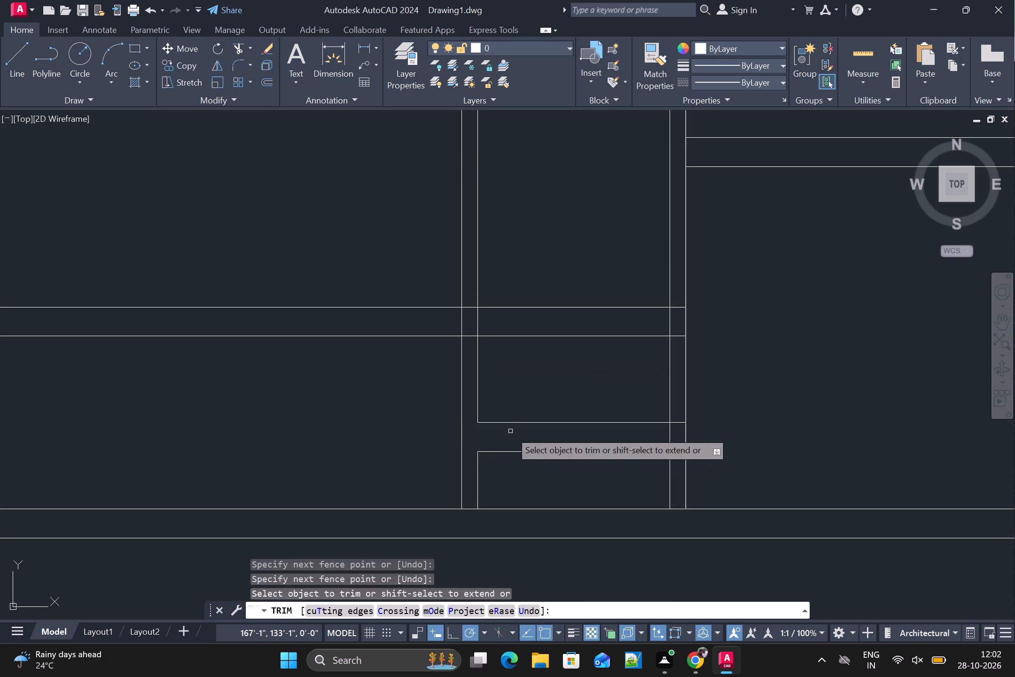
Draw two vertical jamb lines across the short 9" wall between the two vertical partitions, marking both sides of an opening.
key(Escape)
key(l)
key(space)
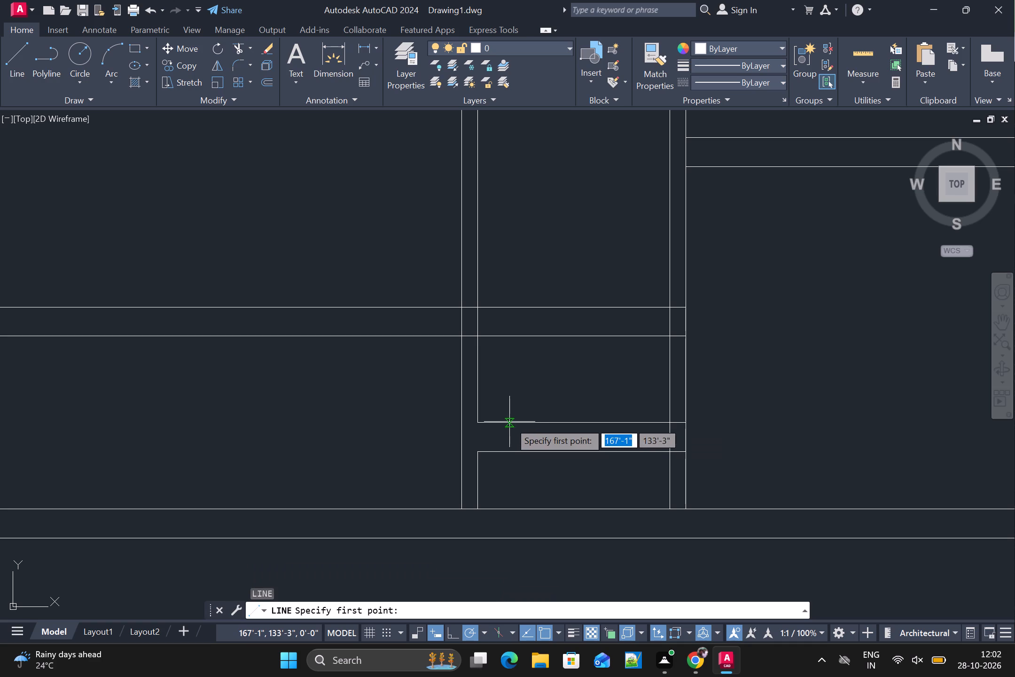
click(510, 422)
click(511, 450)
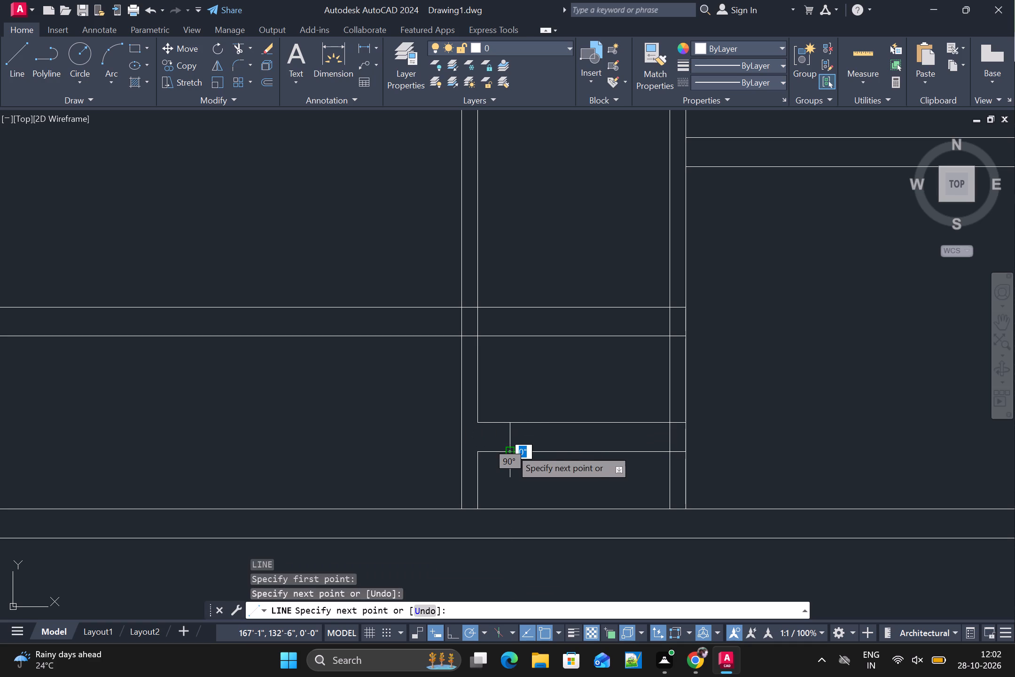
key(space)
key(space)
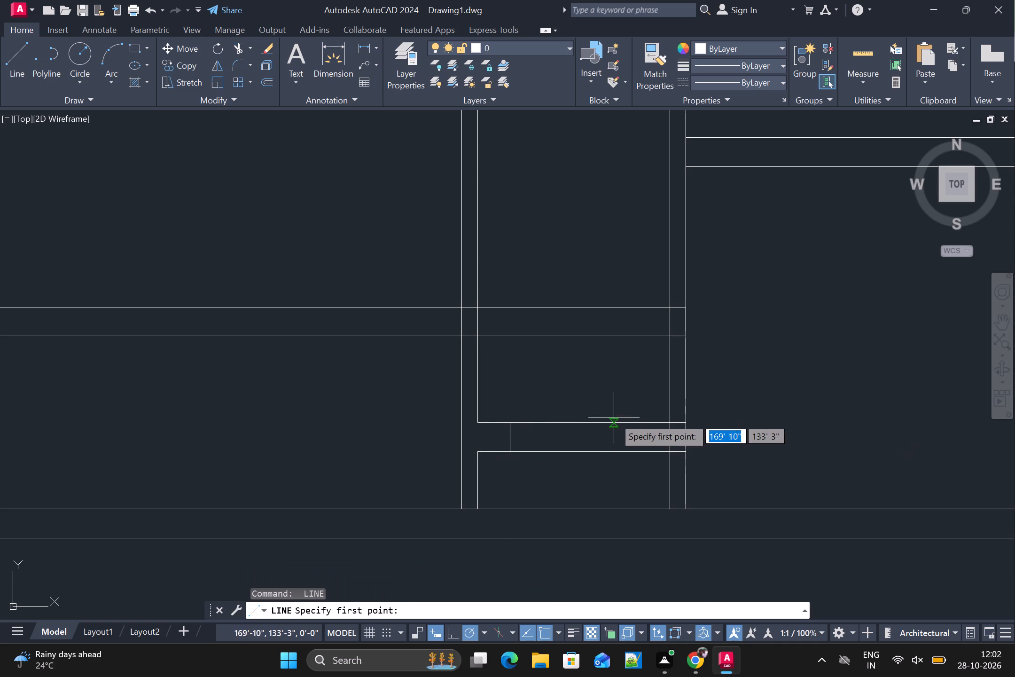
click(622, 423)
click(619, 451)
key(space)
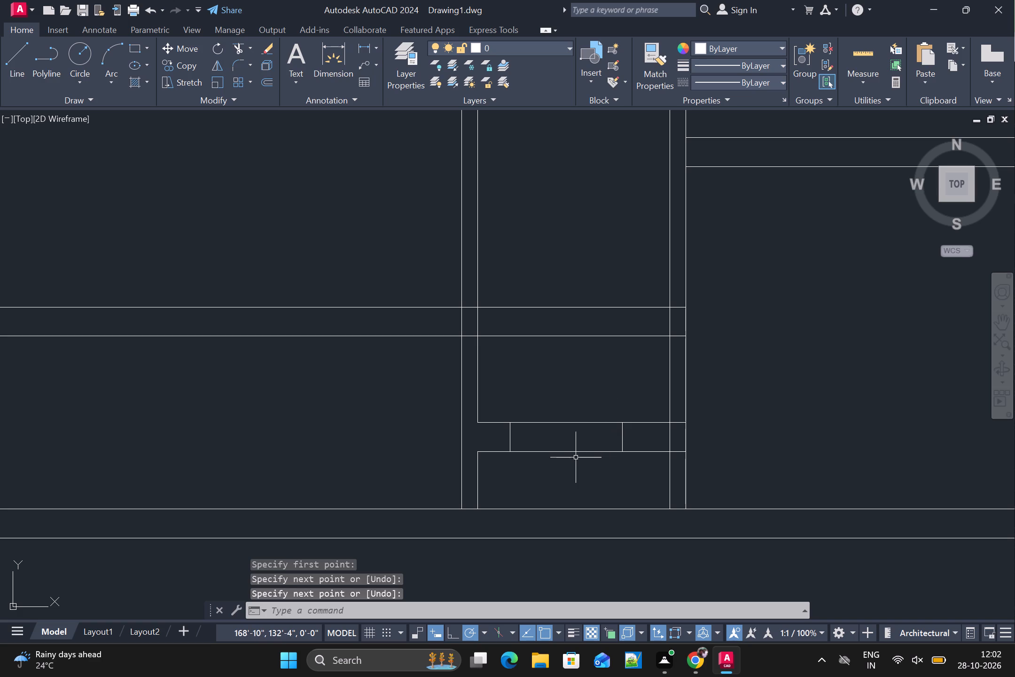
Trim both lines of the short 9" wall between the two jamb lines to open the doorway.
scroll(563, 461, down, 1)
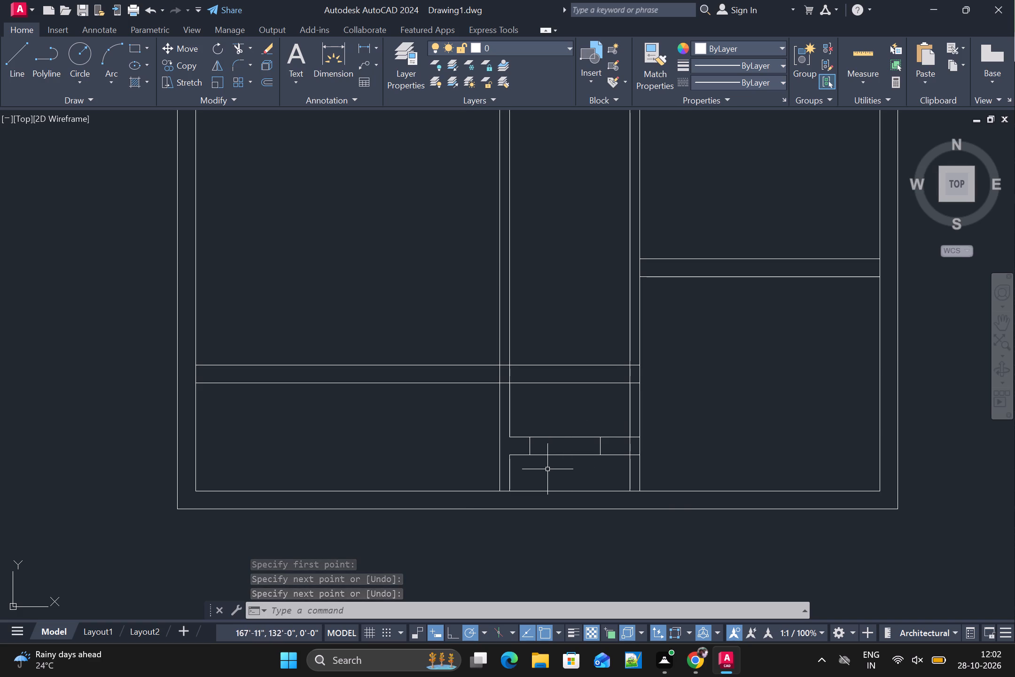
scroll(563, 468, up, 2)
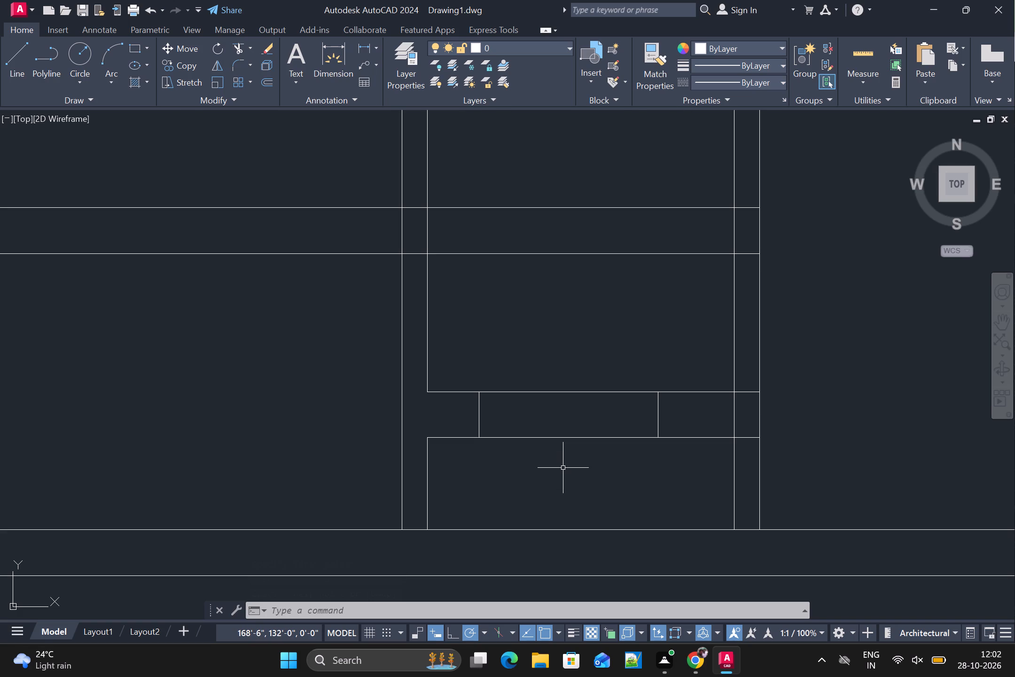
scroll(563, 468, down, 1)
key(Escape)
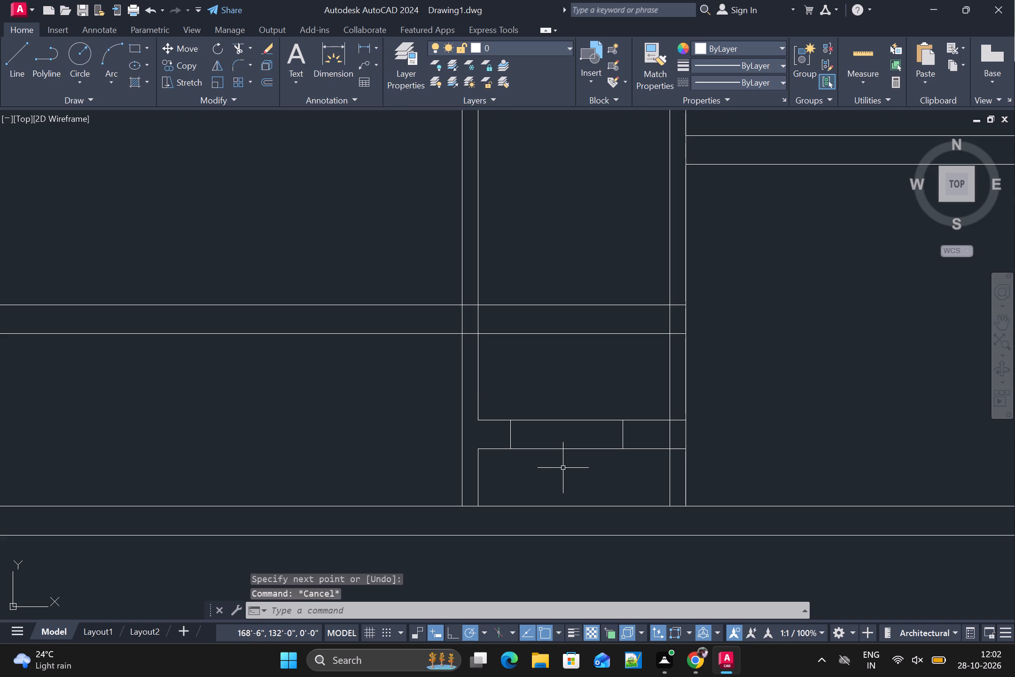
text(tr)
key(space)
drag(579, 404, 561, 445)
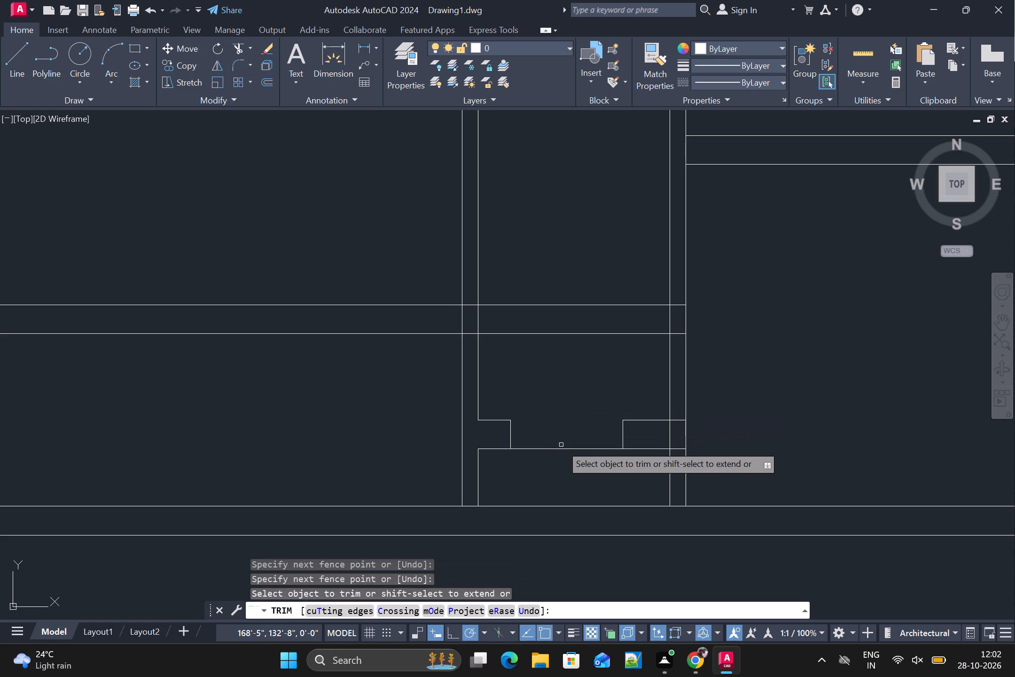
drag(565, 441, 550, 478)
scroll(550, 472, down, 1)
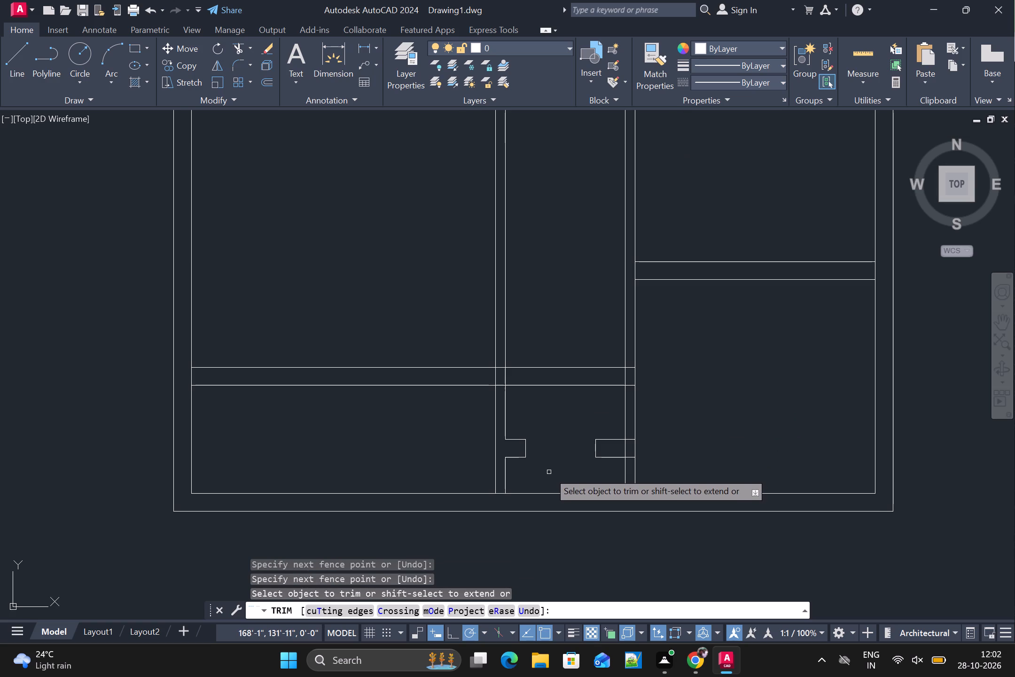
Trim both lines of the 5" partition on the right side of the doorway below the short 9" wall.
middle_drag(549, 471, 610, 457)
scroll(608, 456, down, 1)
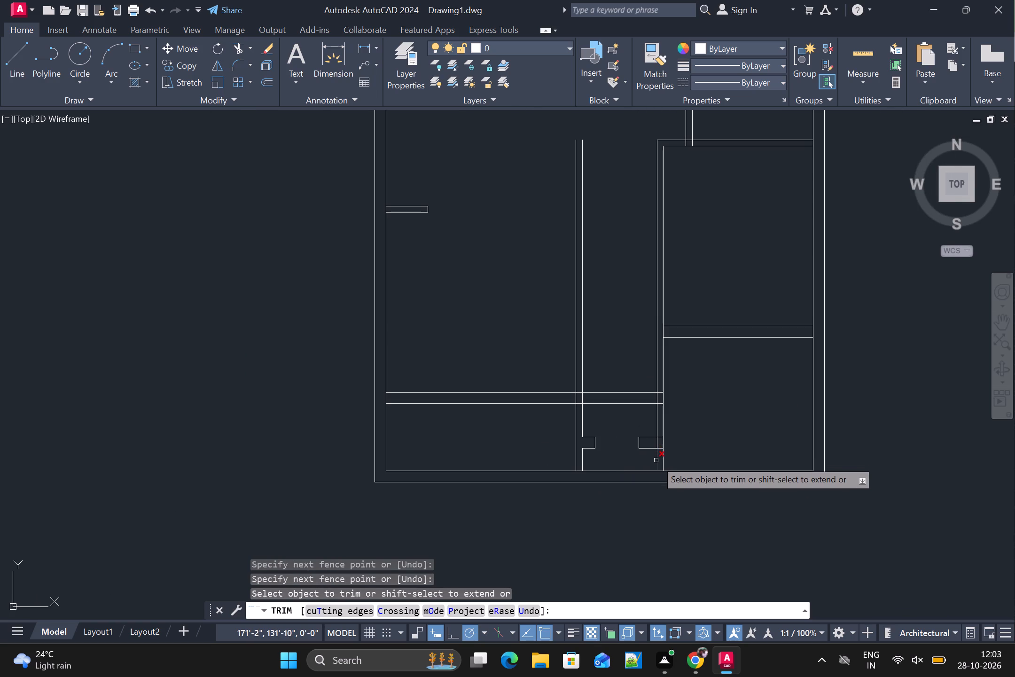
scroll(658, 462, up, 3)
drag(692, 461, 488, 464)
drag(445, 466, 428, 467)
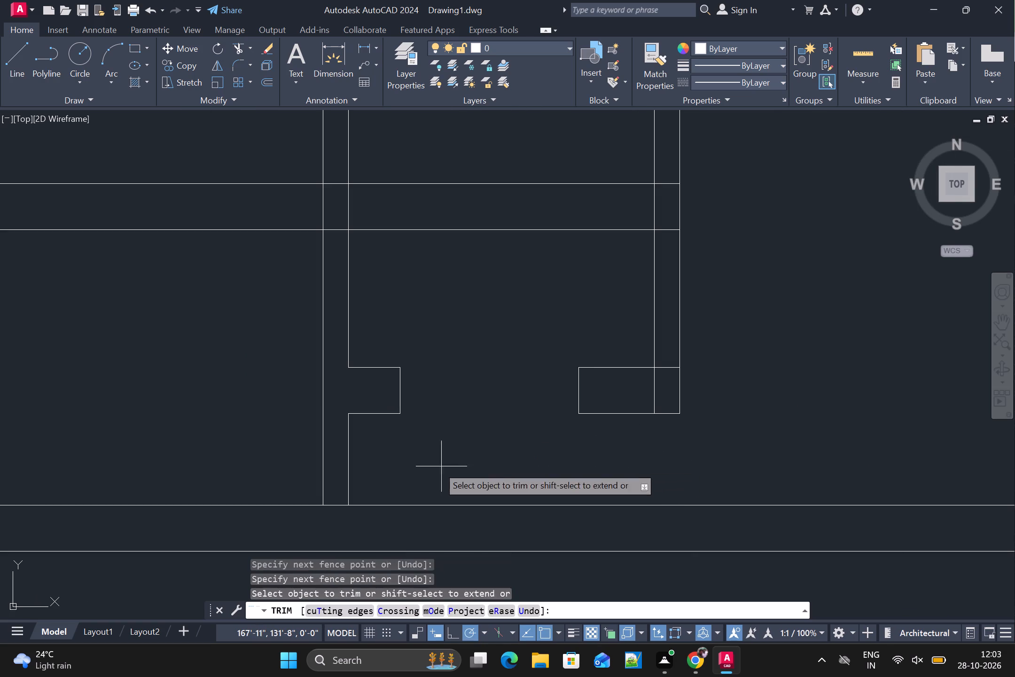
drag(428, 467, 396, 468)
key(Escape)
Draw a short line across the left 5" partition, continuing the lower edge of the 9" wall stub.
text(l)
key(space)
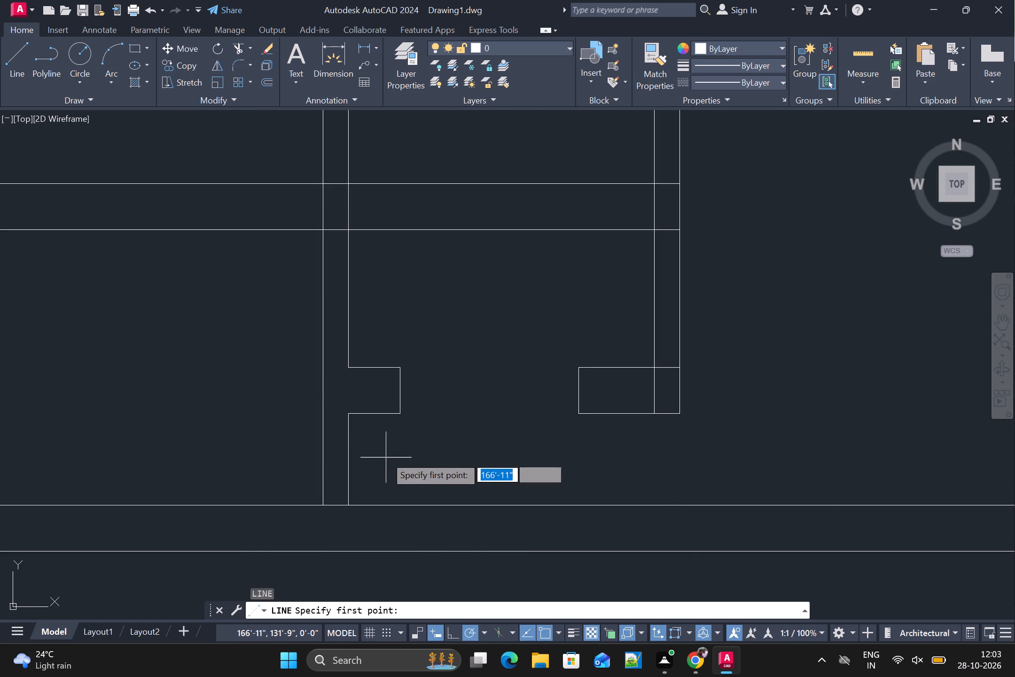
click(348, 413)
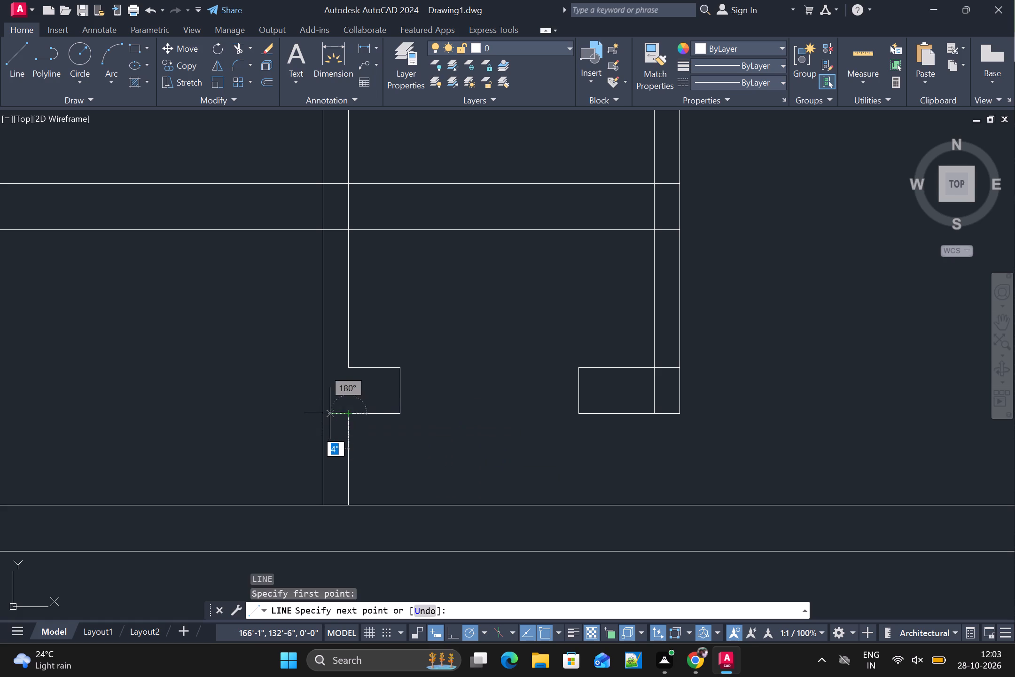
click(317, 413)
key(space)
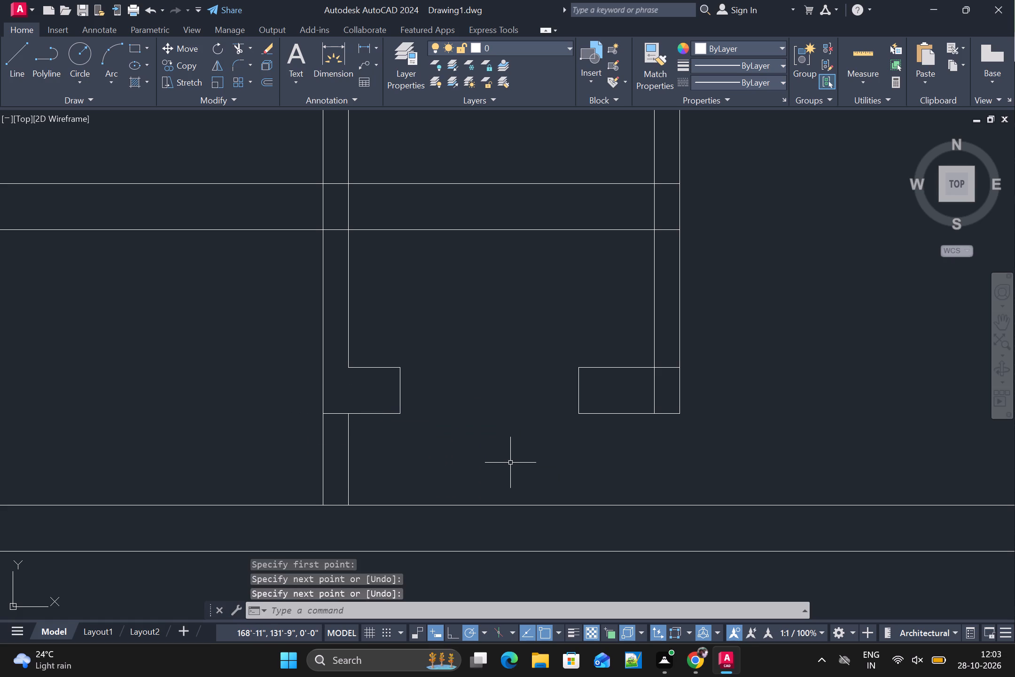
Trim the left partition's lines below its wall stub, and the partition line crossing inside the right stub.
key(t)
text(r)
key(space)
drag(406, 451, 325, 453)
drag(353, 451, 303, 459)
scroll(312, 456, down, 4)
scroll(376, 458, up, 4)
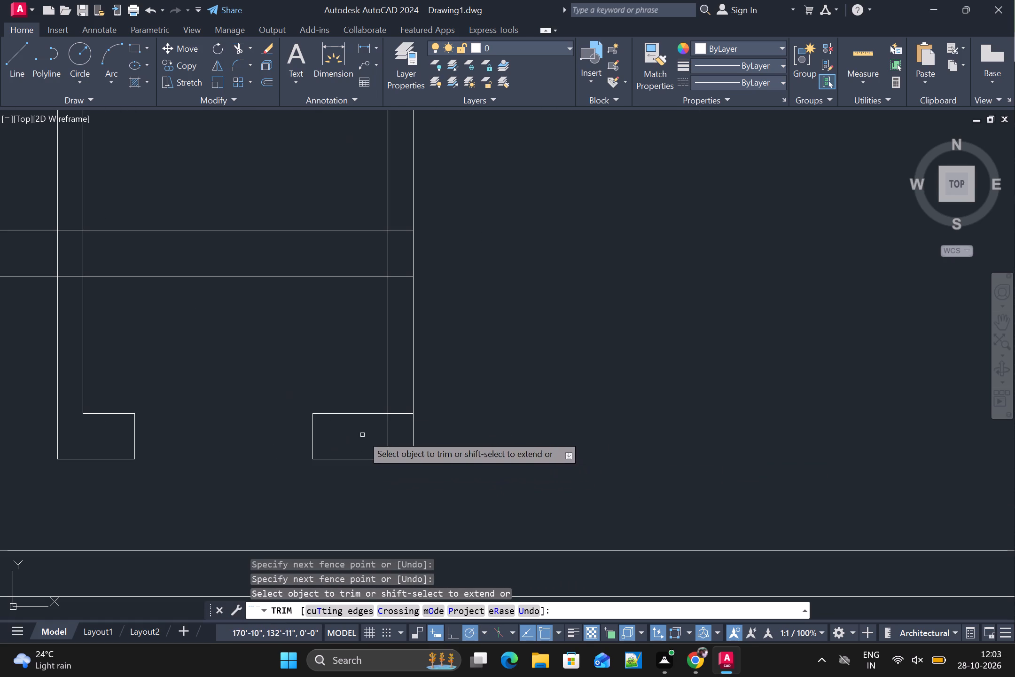
drag(397, 405, 379, 426)
scroll(381, 432, down, 2)
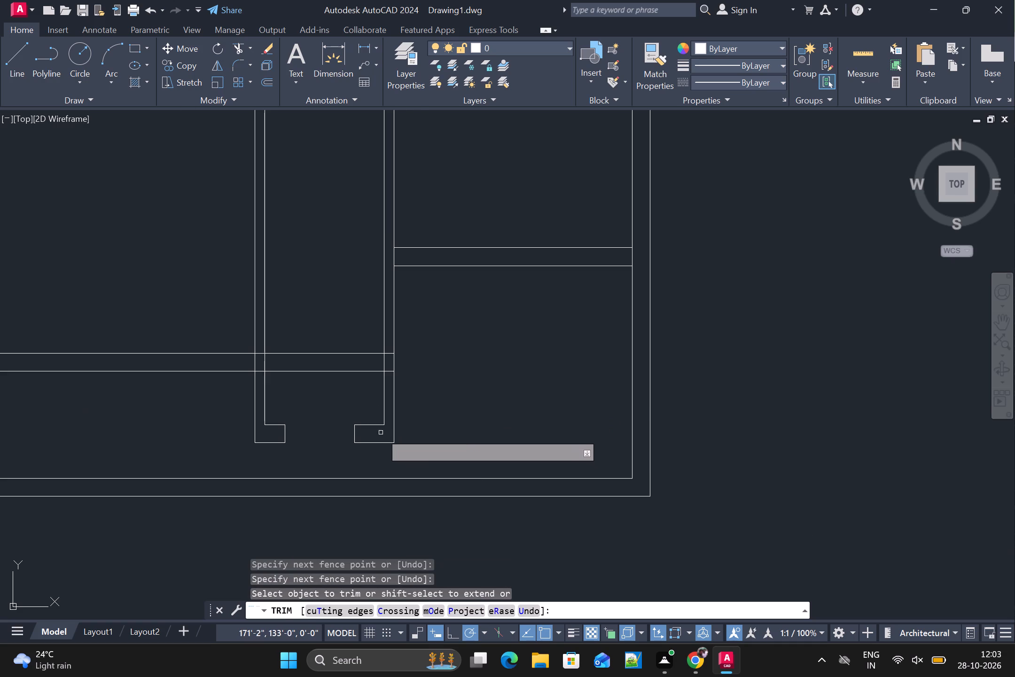
Trim the crossing segments where the long lower horizontal 9" wall meets the two vertical 5" partitions, opening both junctions.
middle_drag(481, 449, 607, 501)
scroll(607, 481, down, 1)
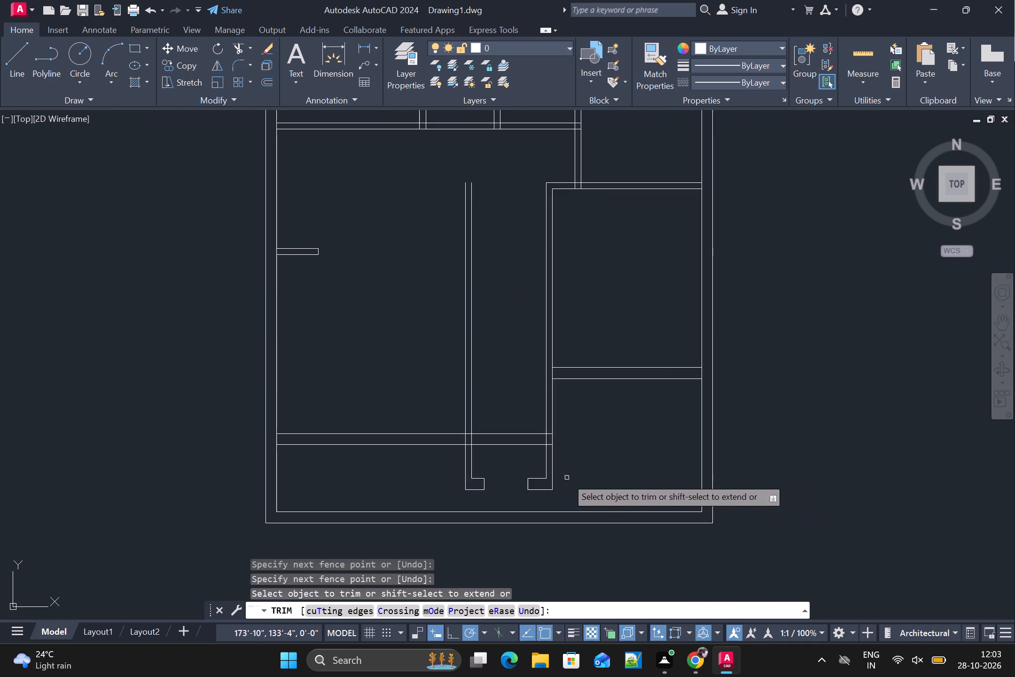
scroll(445, 464, up, 4)
scroll(561, 427, down, 1)
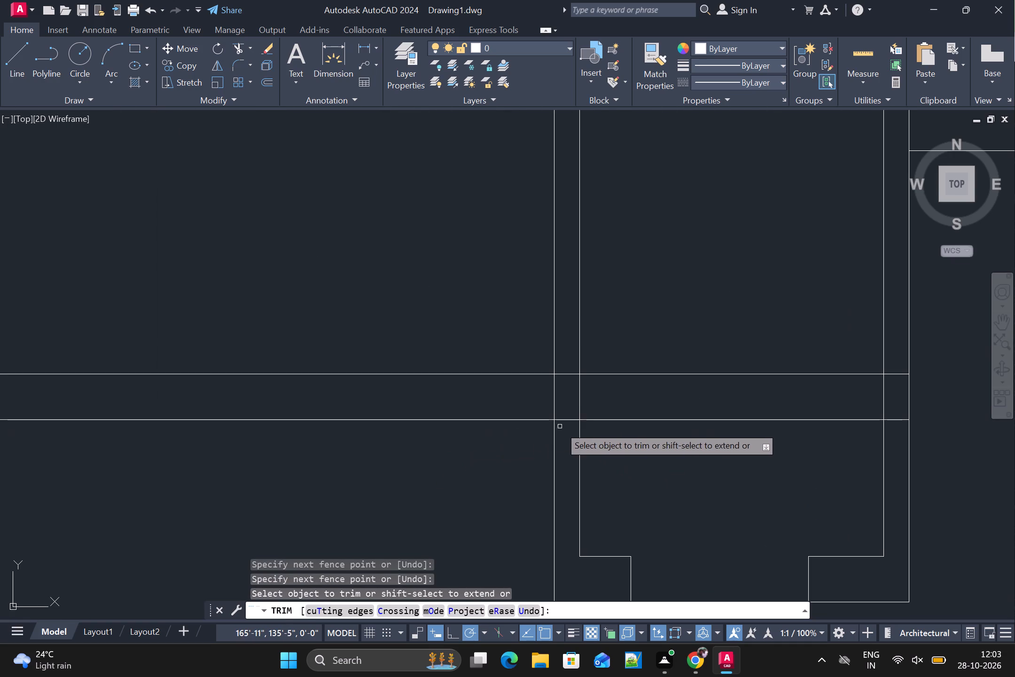
drag(500, 398, 600, 403)
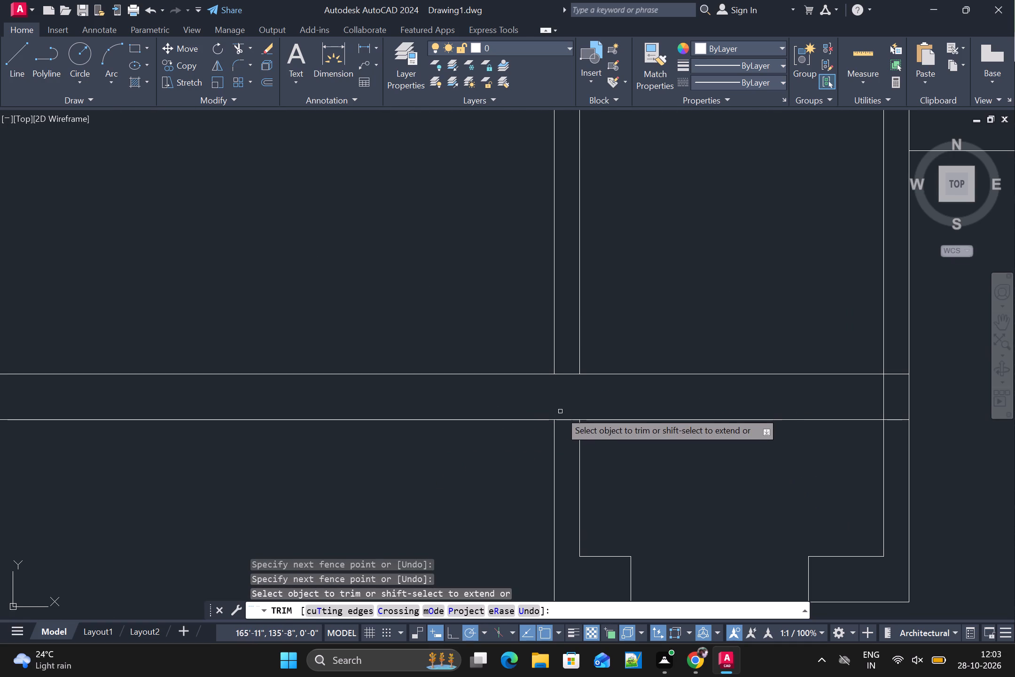
drag(561, 413, 562, 428)
drag(562, 365, 559, 401)
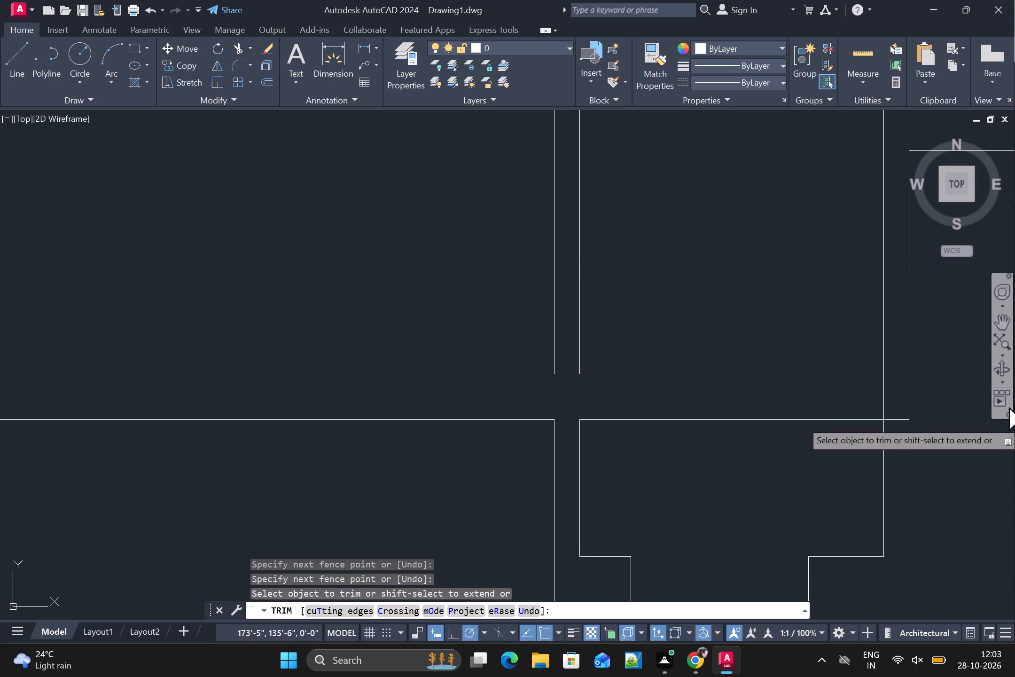
drag(901, 374, 896, 418)
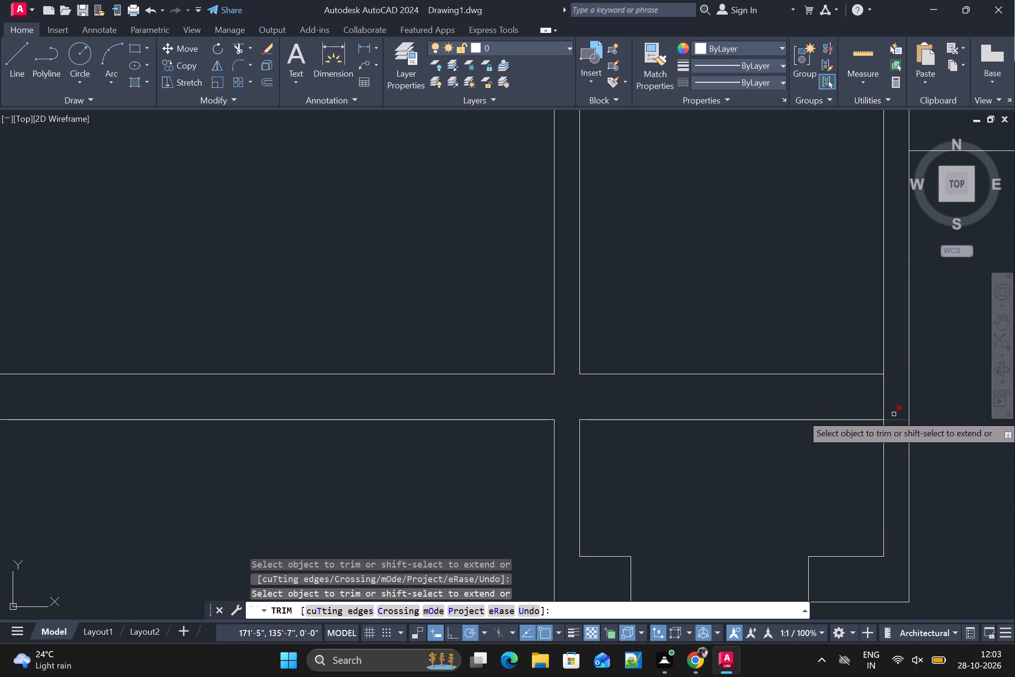
drag(893, 410, 893, 423)
drag(887, 401, 838, 404)
Trim away both lines of the left vertical 5" partition above the lower horizontal 9" wall.
scroll(851, 407, down, 2)
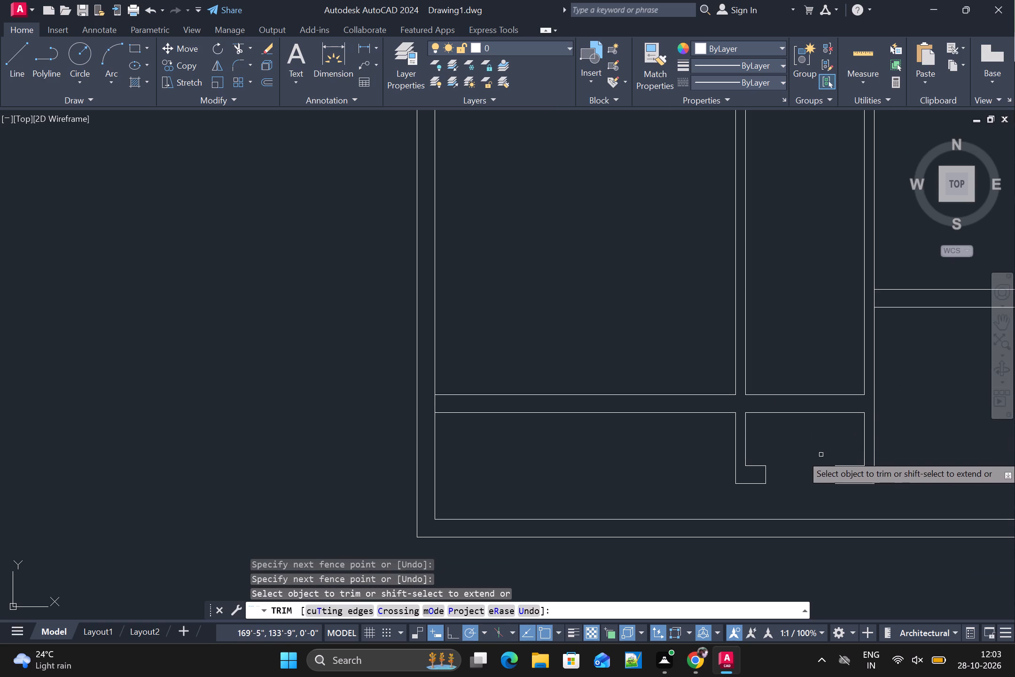
scroll(676, 471, down, 2)
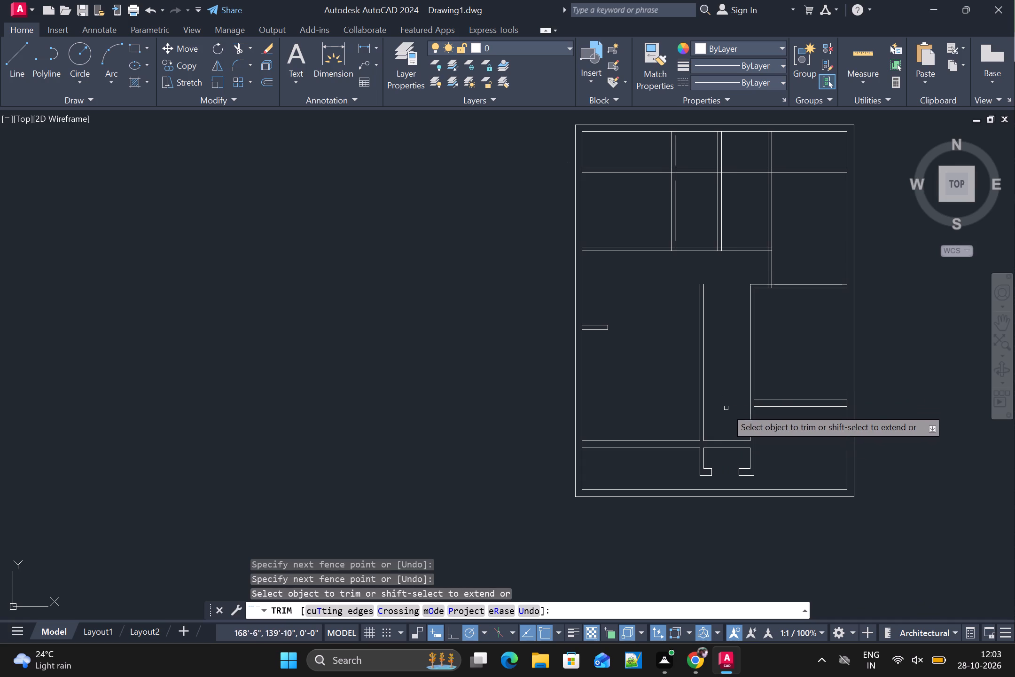
drag(728, 409, 676, 411)
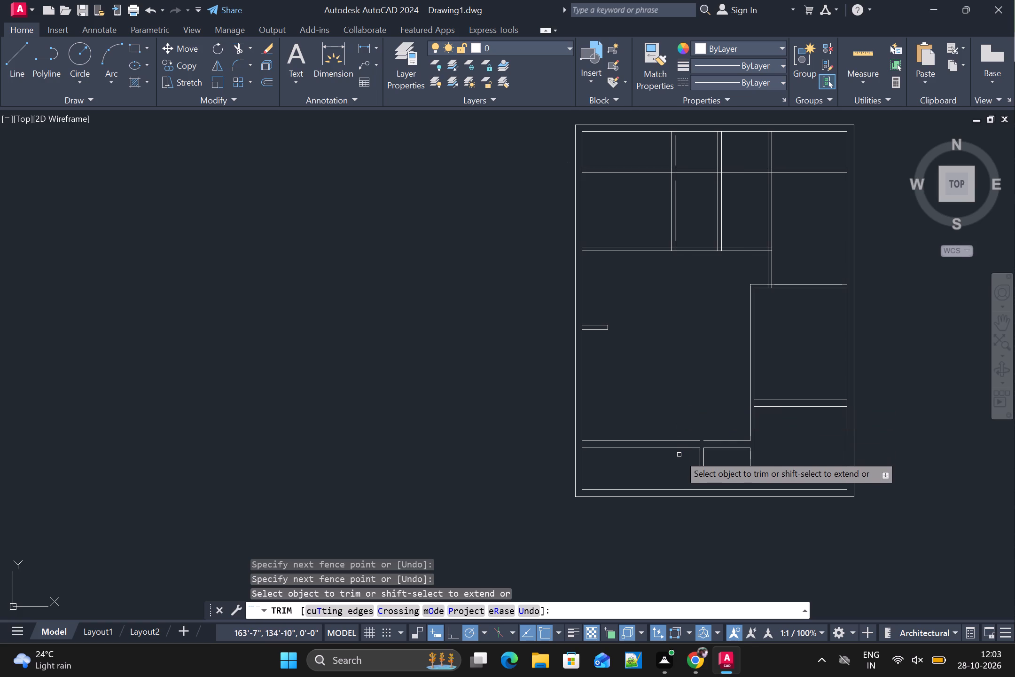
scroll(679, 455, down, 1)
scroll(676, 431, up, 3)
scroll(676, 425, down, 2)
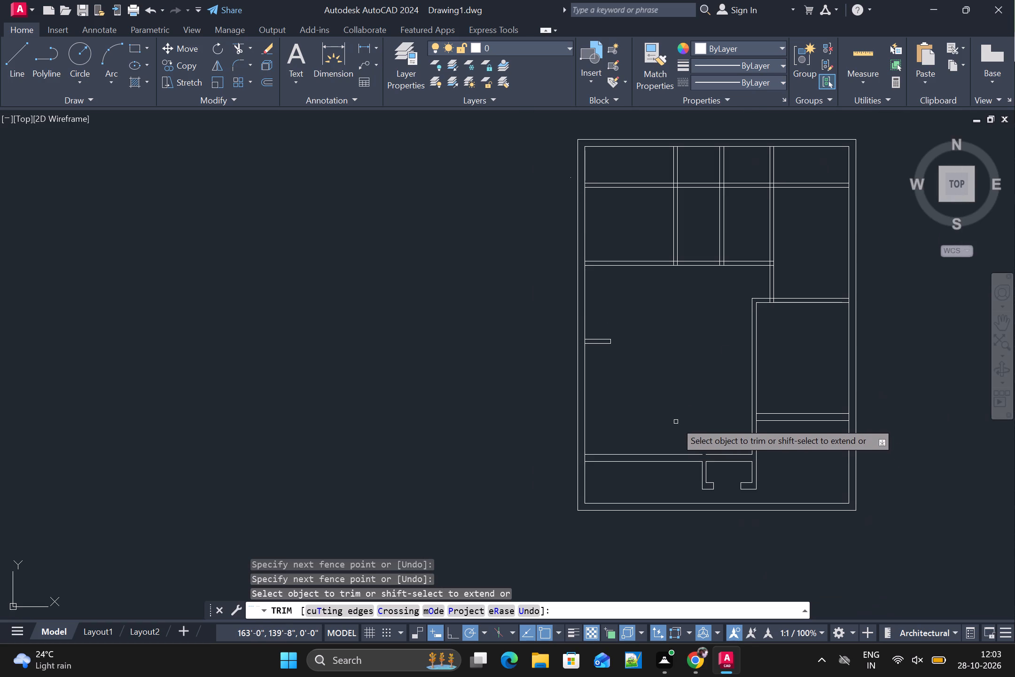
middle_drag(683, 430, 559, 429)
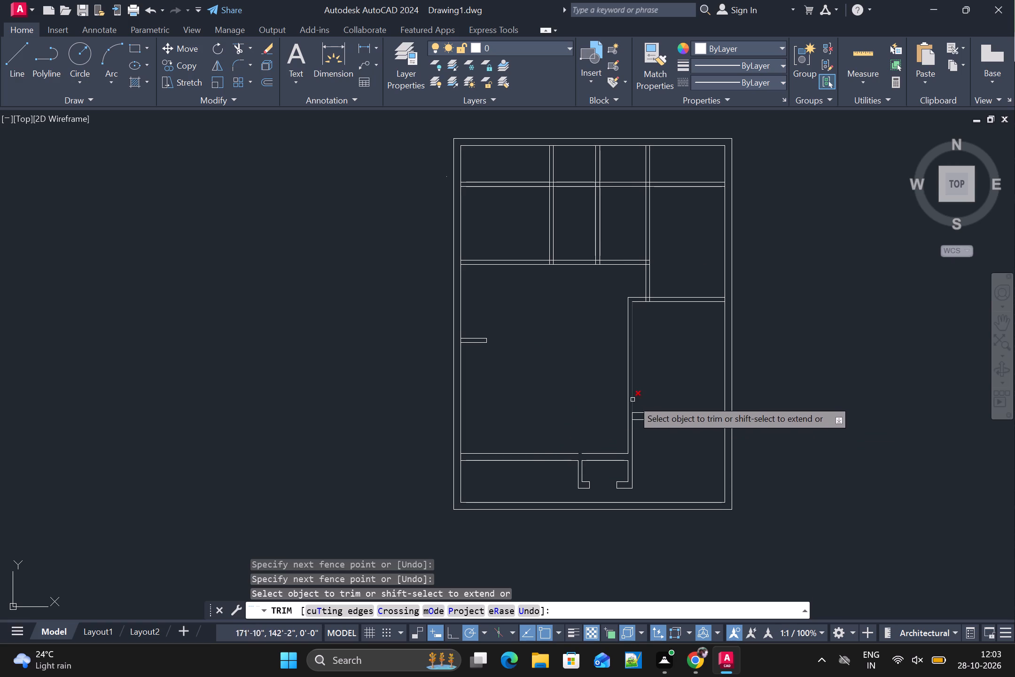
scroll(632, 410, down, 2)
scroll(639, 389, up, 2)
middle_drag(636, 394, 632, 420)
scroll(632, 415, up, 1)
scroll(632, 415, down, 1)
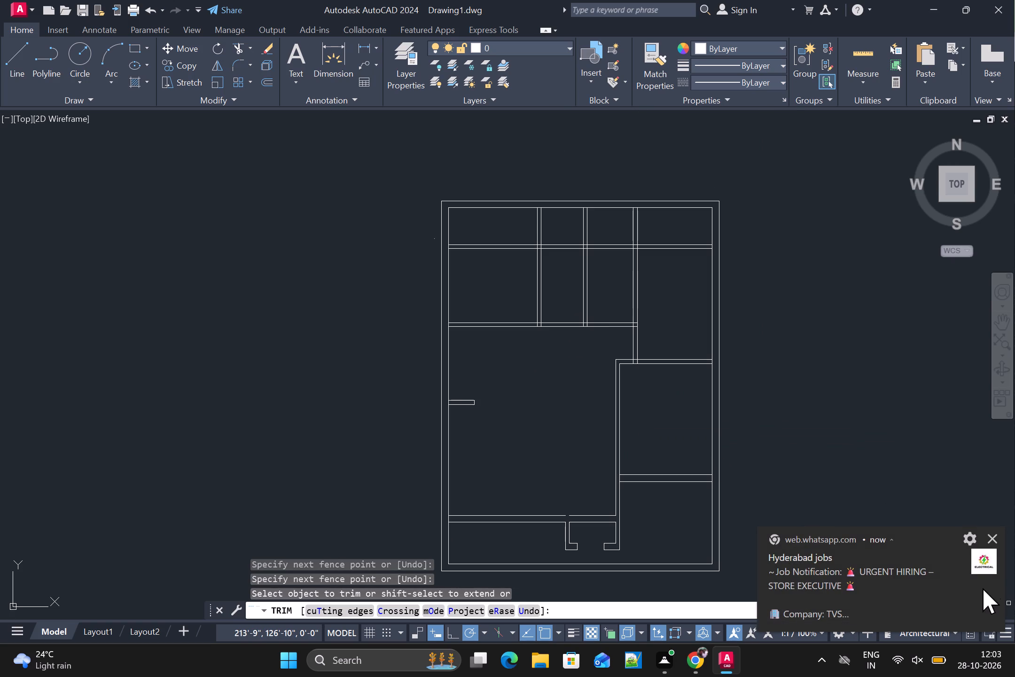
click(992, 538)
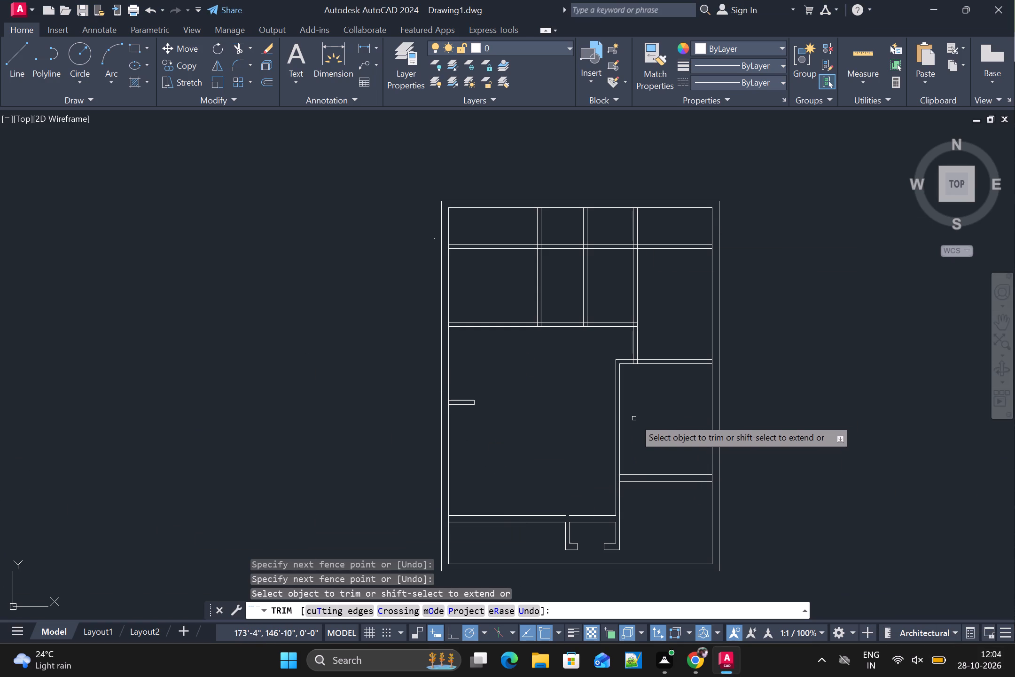
Trim the overlapping segments where the horizontal partition under the upper rooms ends at the rightmost vertical partition.
scroll(648, 390, up, 1)
scroll(653, 394, down, 1)
scroll(634, 332, up, 3)
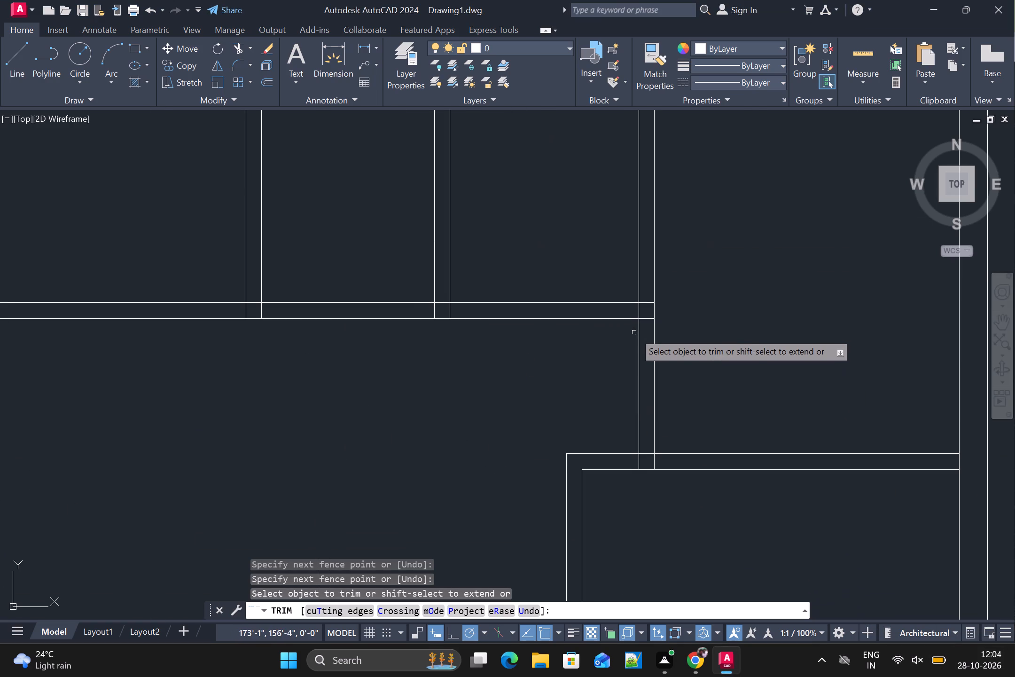
drag(646, 300, 647, 325)
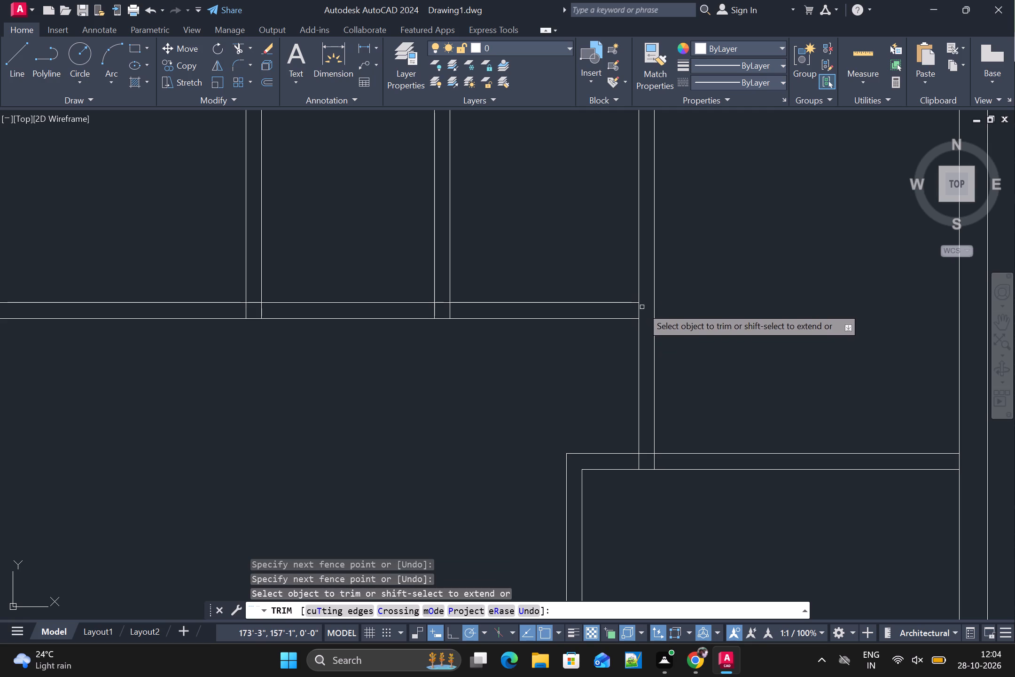
drag(641, 308, 627, 312)
Trim the overlapping segments where the two inner vertical partitions meet the horizontal partition under the upper rooms.
scroll(628, 312, down, 1)
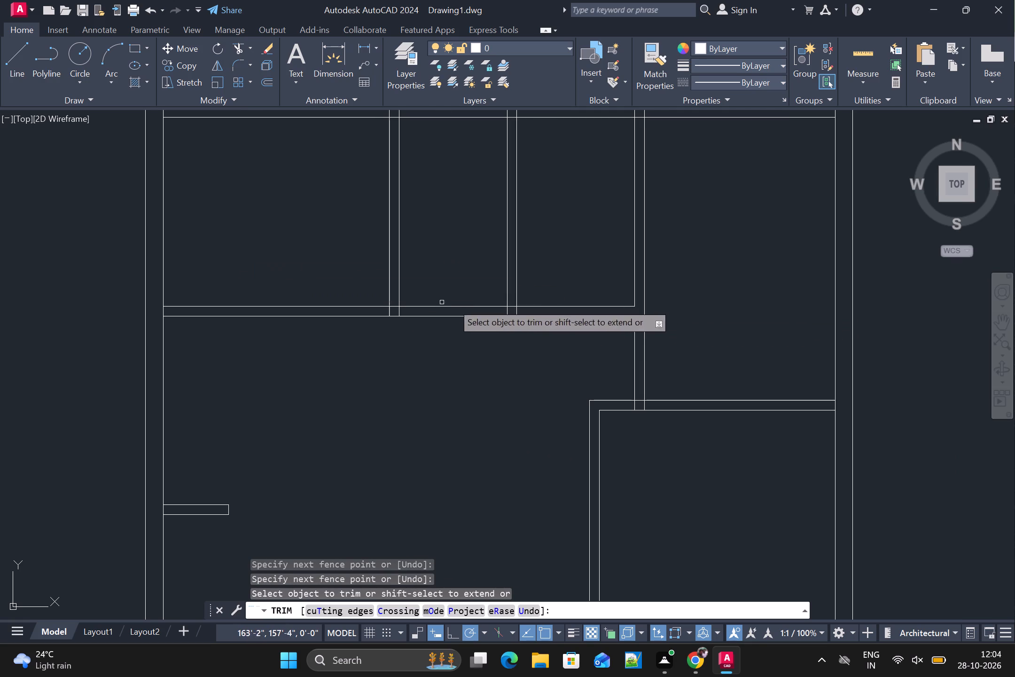
scroll(504, 319, up, 3)
drag(580, 286, 506, 293)
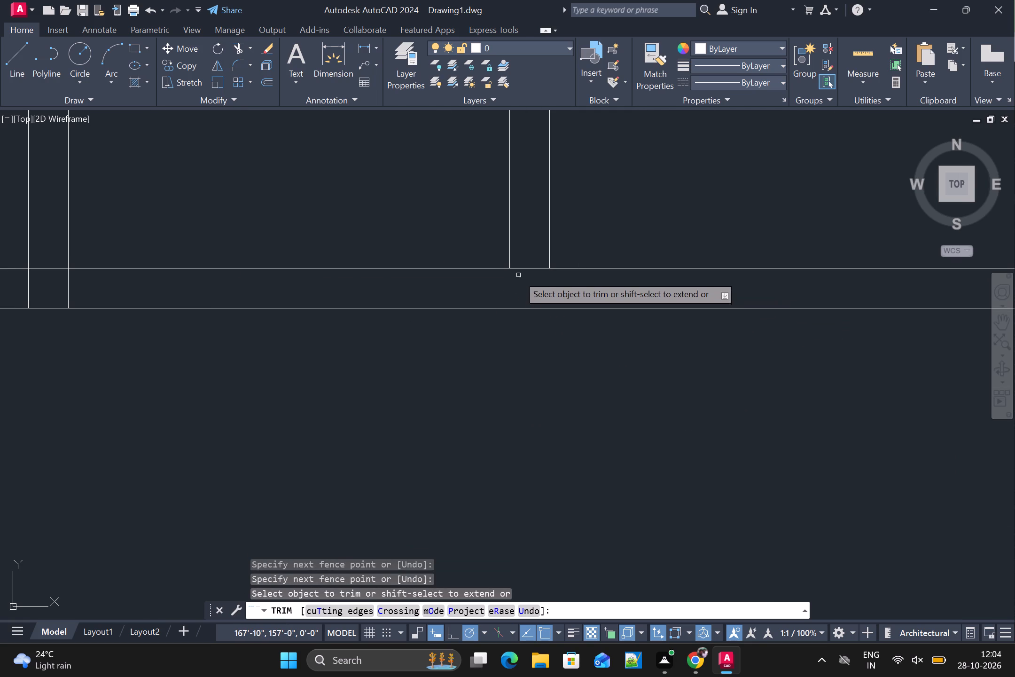
drag(523, 266, 521, 273)
scroll(521, 274, down, 2)
scroll(283, 285, up, 1)
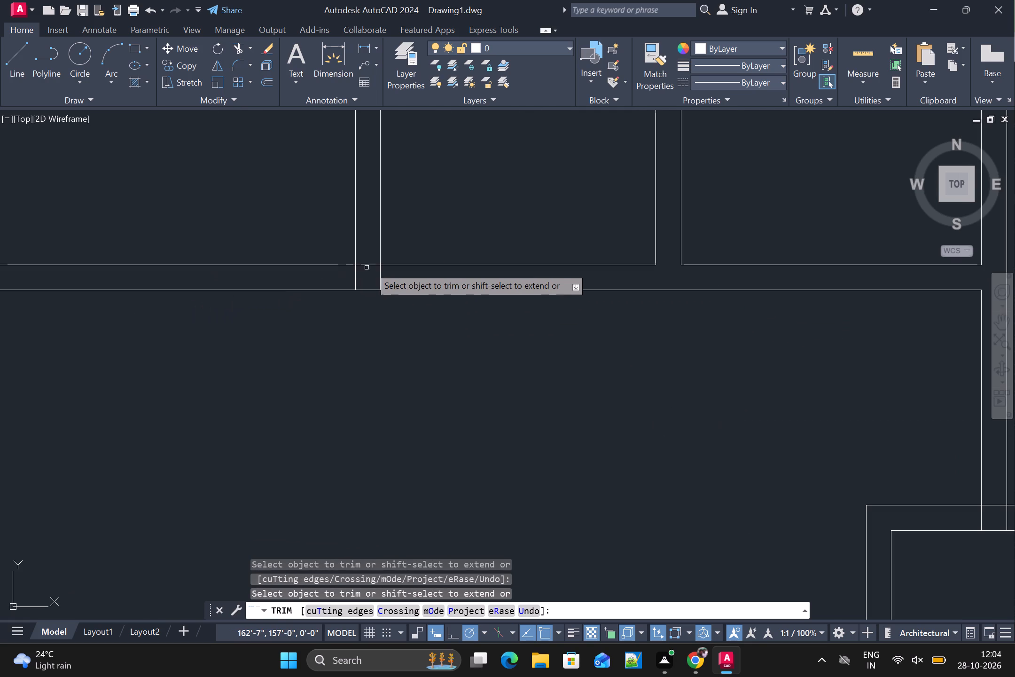
scroll(377, 266, up, 2)
drag(370, 270, 367, 278)
drag(356, 279, 317, 286)
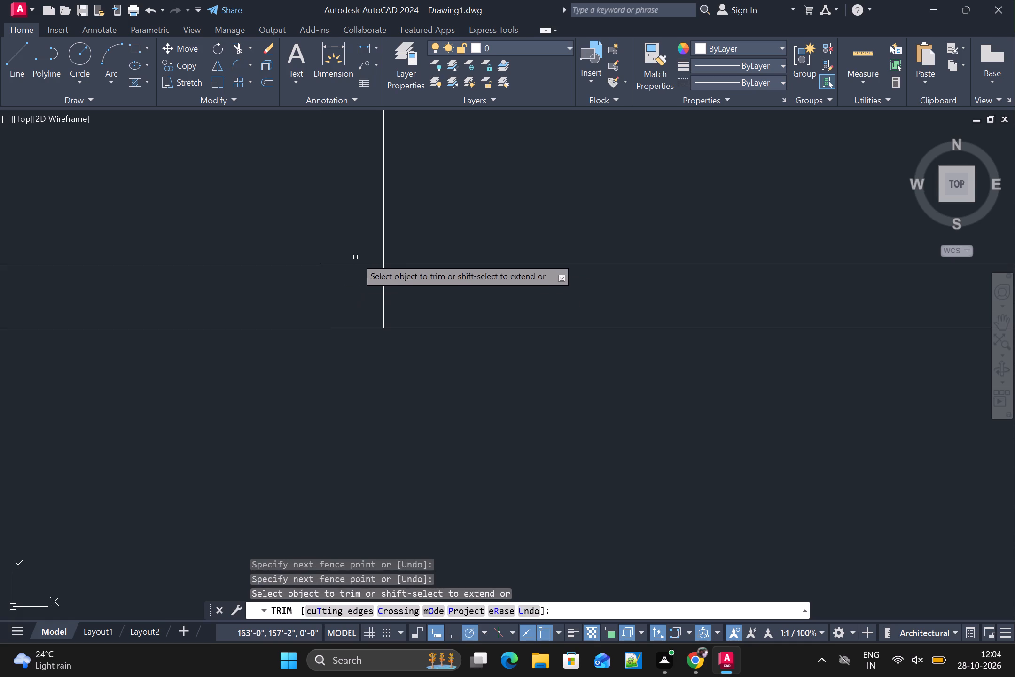
drag(355, 257, 415, 296)
Trim the overlapping segments where the rightmost upper vertical partition meets the top wall of the right-hand room.
scroll(415, 295, down, 3)
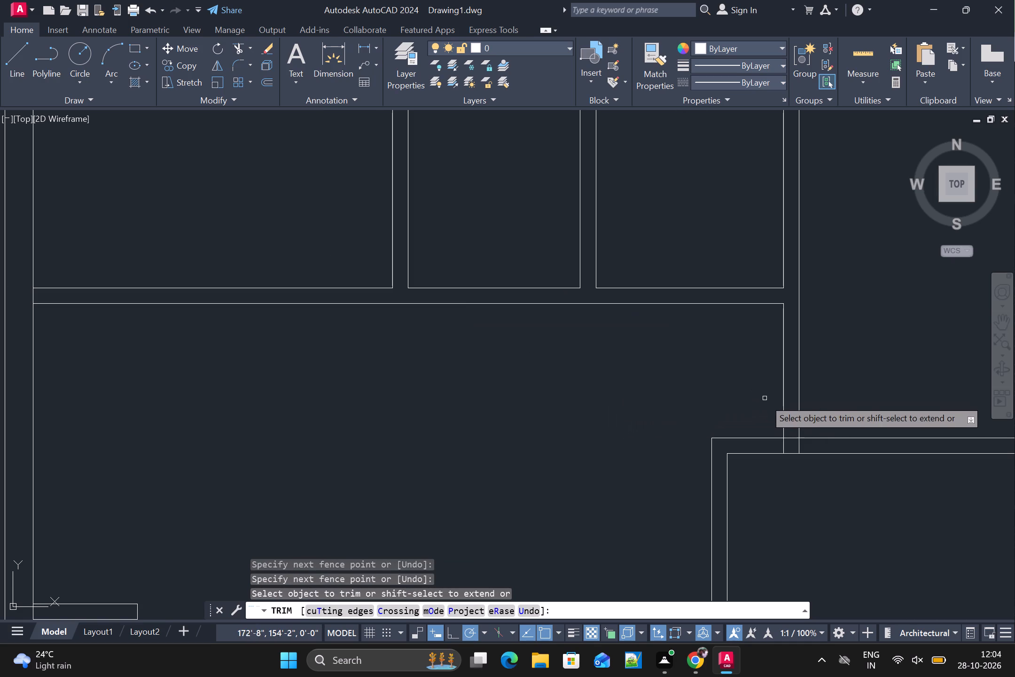
scroll(788, 448, up, 2)
drag(835, 442, 674, 442)
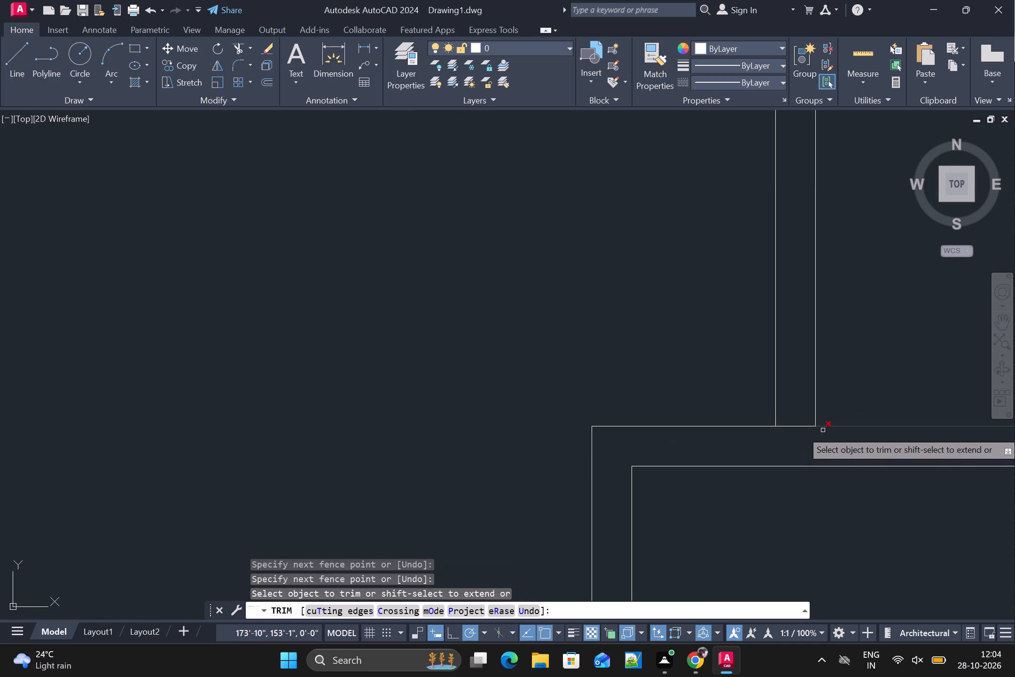
drag(794, 422, 792, 440)
scroll(790, 436, down, 3)
Trim the crossing segments where the uppermost horizontal partition meets the middle vertical partition.
scroll(796, 461, down, 1)
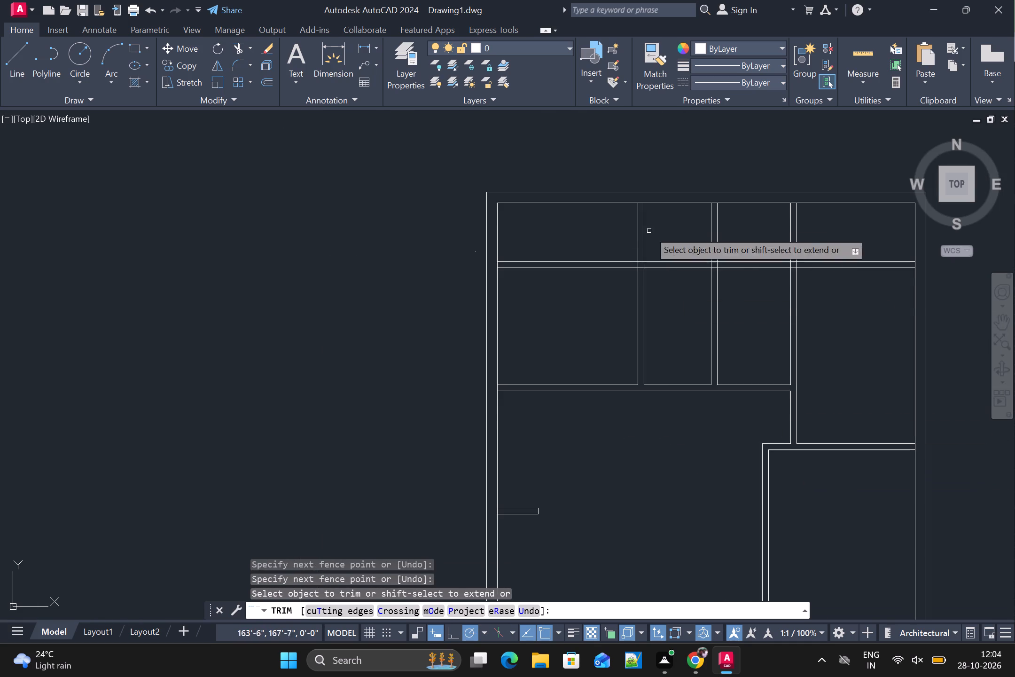
scroll(748, 280, up, 3)
drag(659, 227, 598, 221)
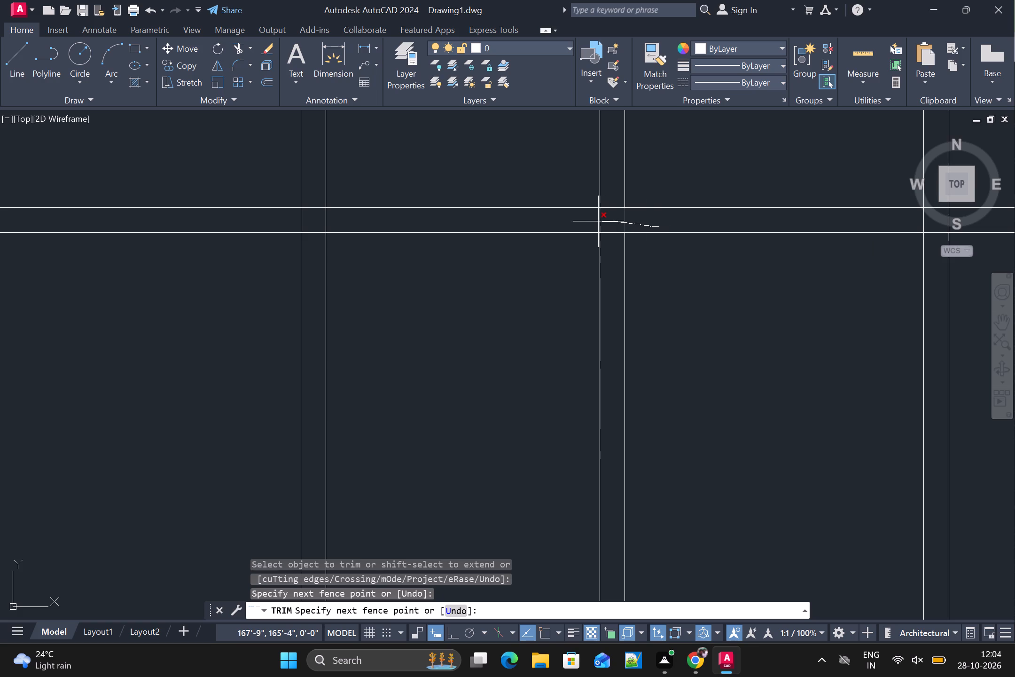
drag(598, 221, 597, 221)
drag(608, 202, 609, 242)
scroll(609, 242, down, 1)
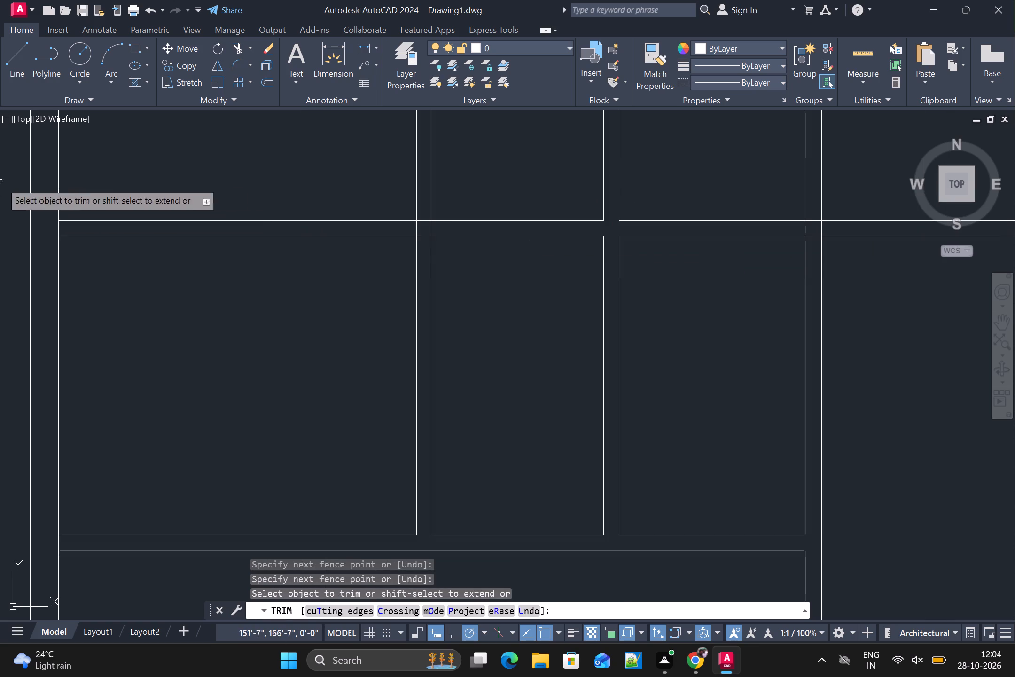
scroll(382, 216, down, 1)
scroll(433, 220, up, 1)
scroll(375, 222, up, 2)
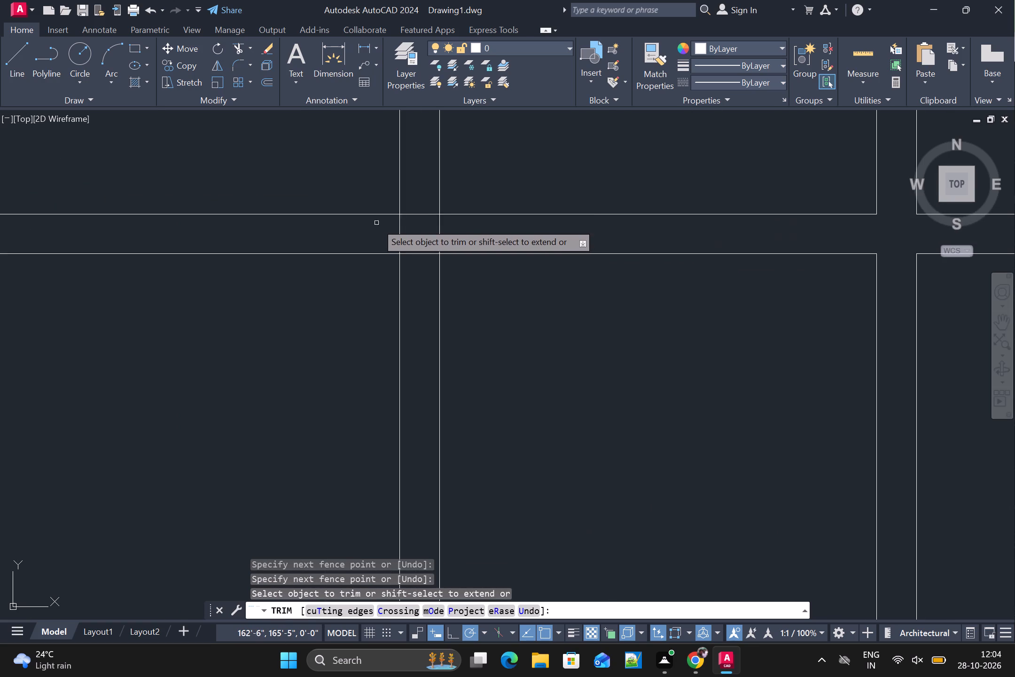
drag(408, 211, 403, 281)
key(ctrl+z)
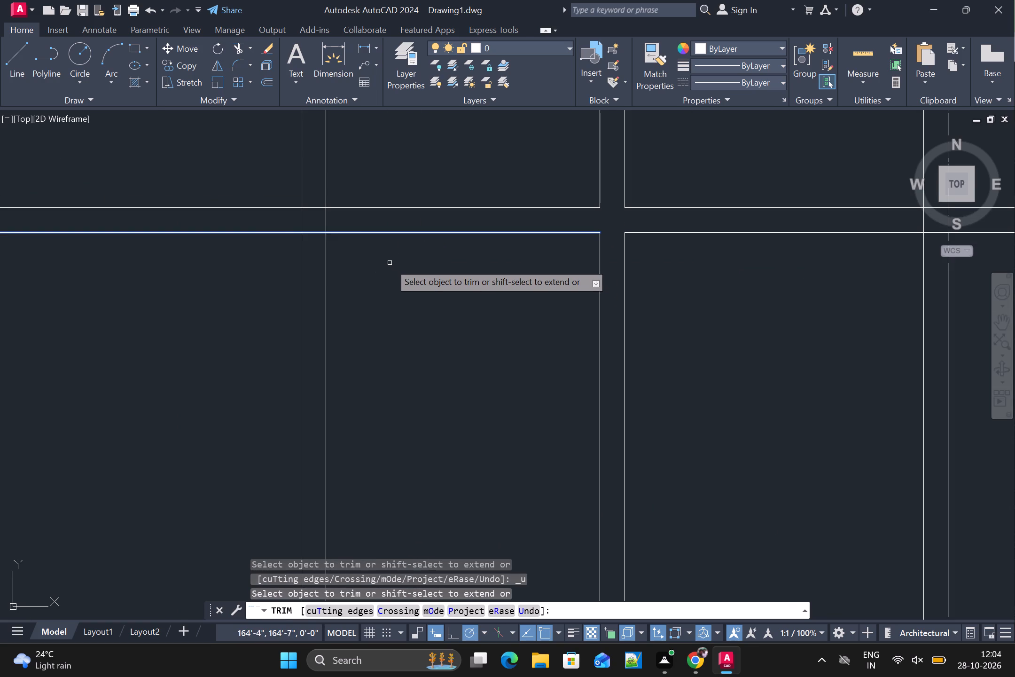
Trim the crossing segments where the uppermost horizontal partition meets the leftmost and rightmost vertical partitions.
drag(303, 214, 306, 218)
drag(312, 206, 311, 235)
drag(312, 225, 312, 244)
drag(317, 226, 330, 223)
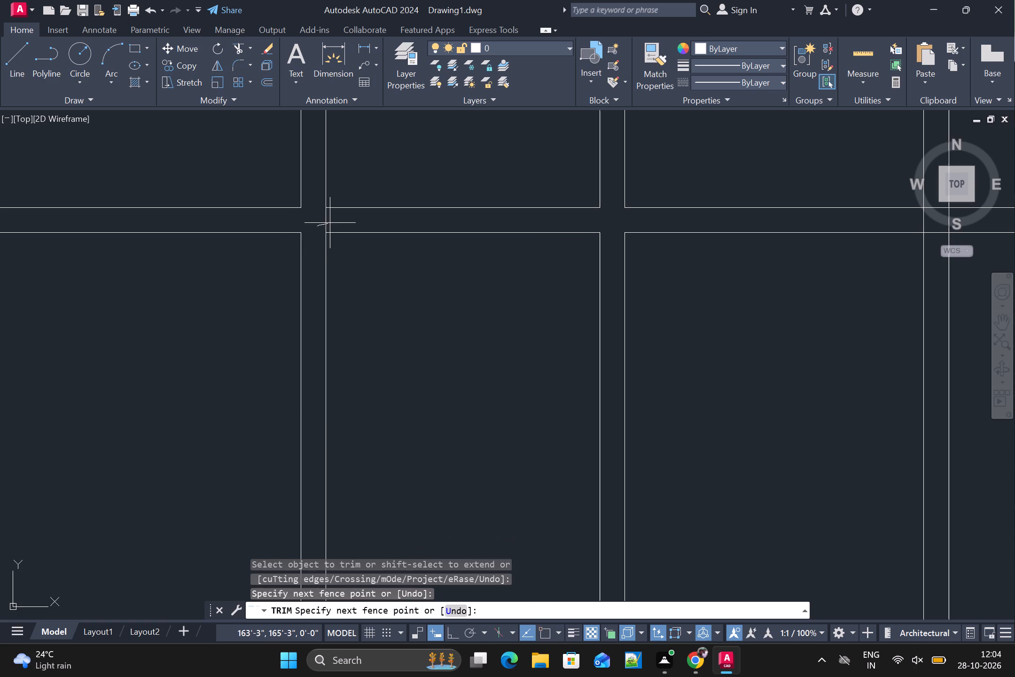
drag(330, 223, 332, 223)
scroll(331, 224, down, 1)
scroll(716, 227, up, 1)
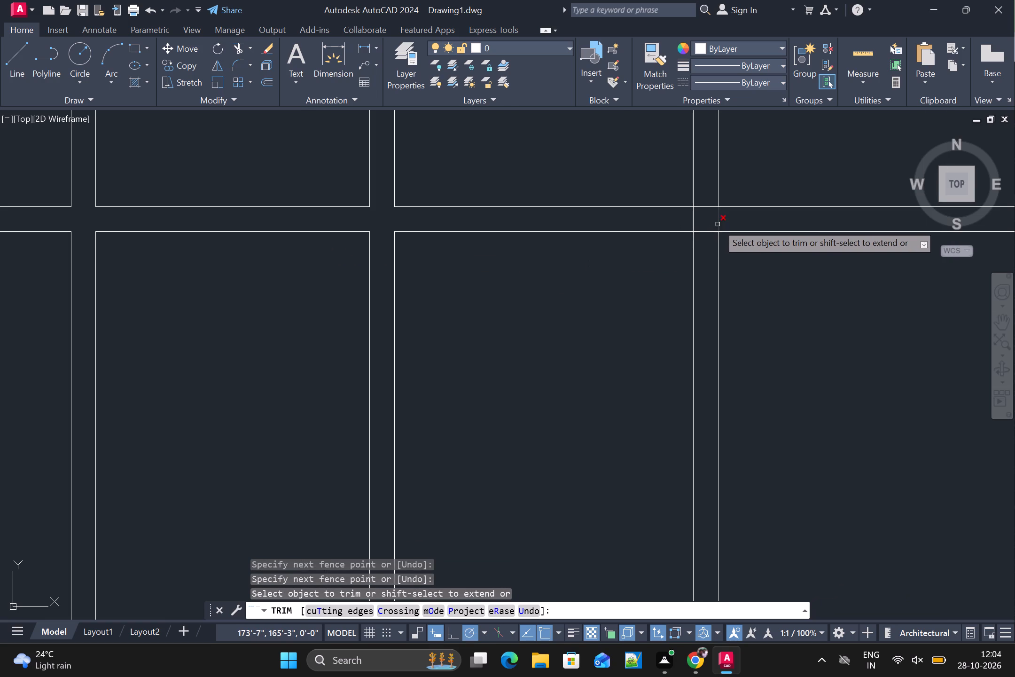
drag(724, 220, 690, 225)
drag(705, 204, 710, 225)
drag(710, 225, 709, 234)
scroll(709, 234, down, 2)
scroll(700, 362, down, 1)
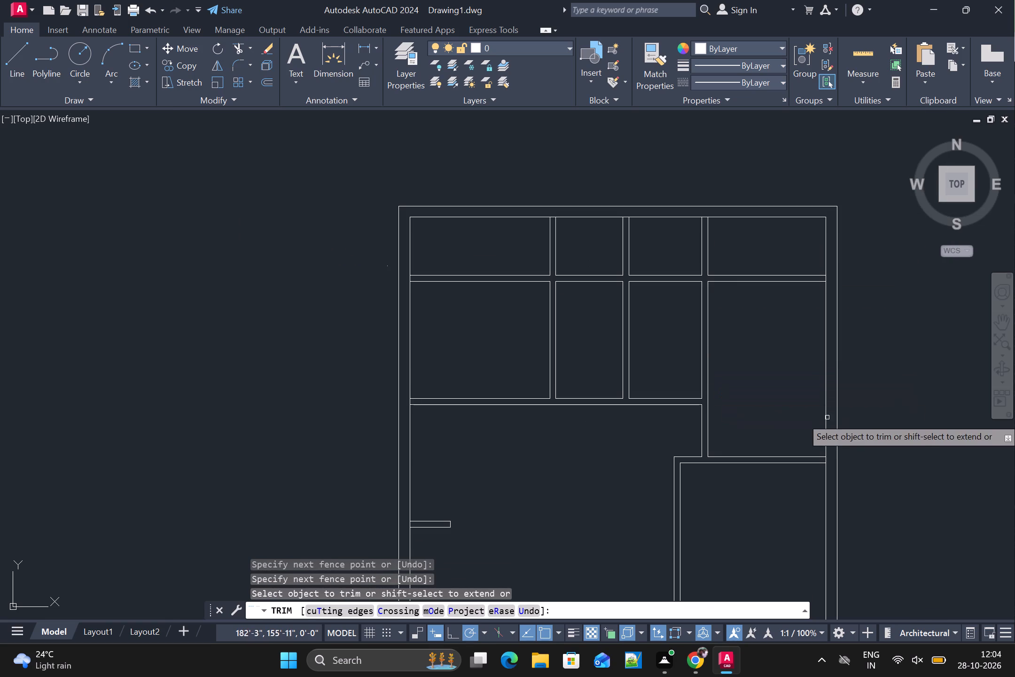
Draw a 5" line closing the gap in the upper edge of the large room's bottom wall, above the small recess.
scroll(778, 427, up, 1)
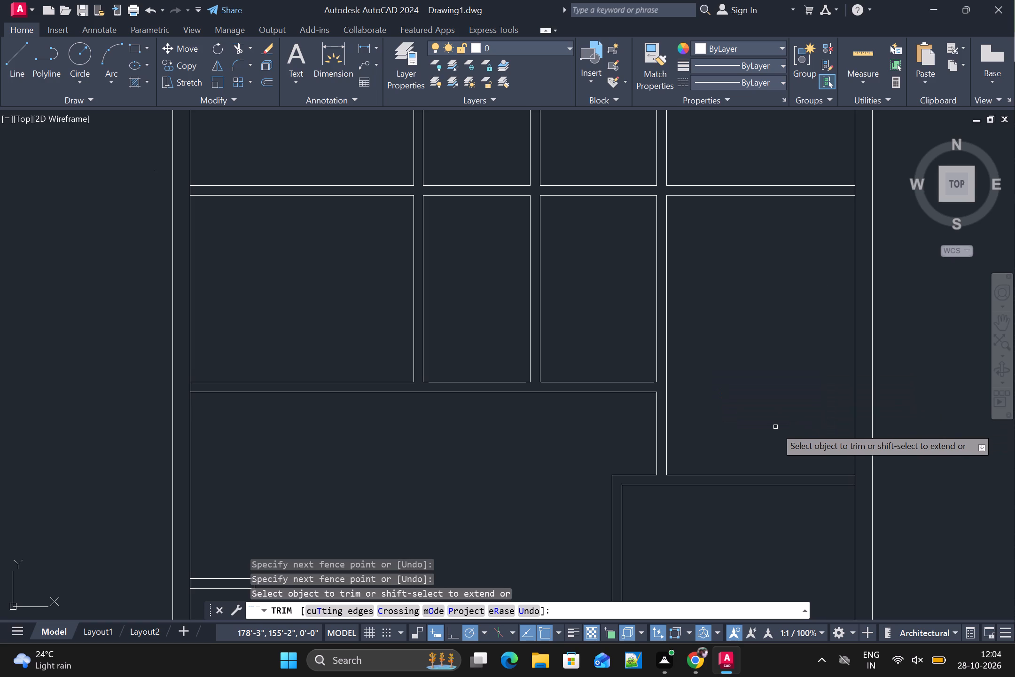
scroll(773, 420, down, 1)
middle_drag(771, 418, 679, 394)
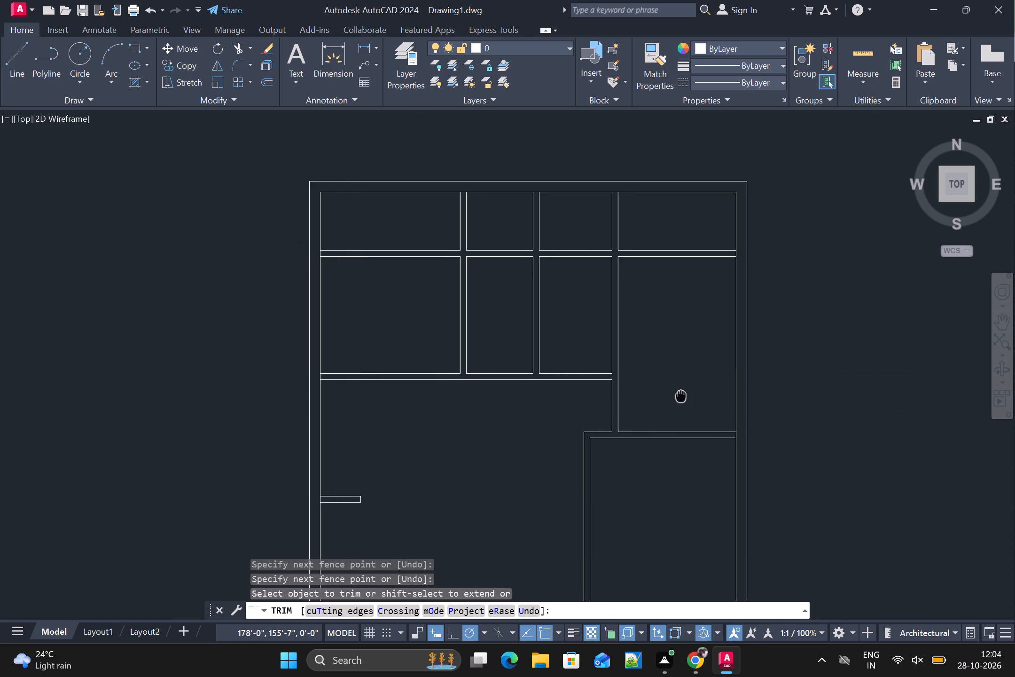
middle_drag(679, 394, 695, 291)
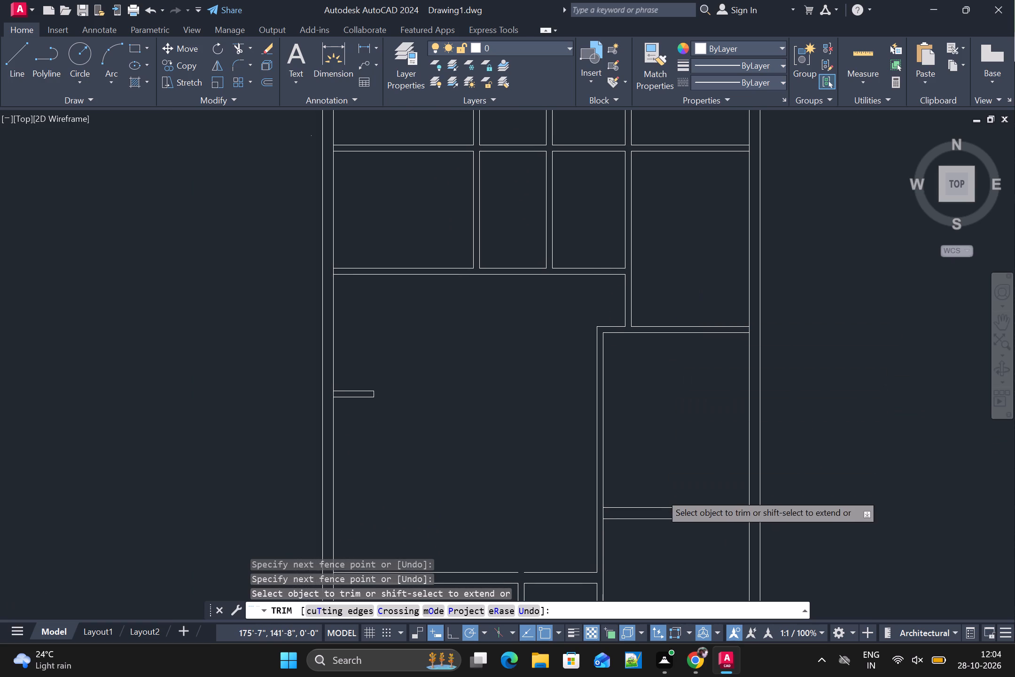
scroll(661, 494, down, 1)
middle_drag(640, 558, 668, 423)
scroll(642, 421, up, 2)
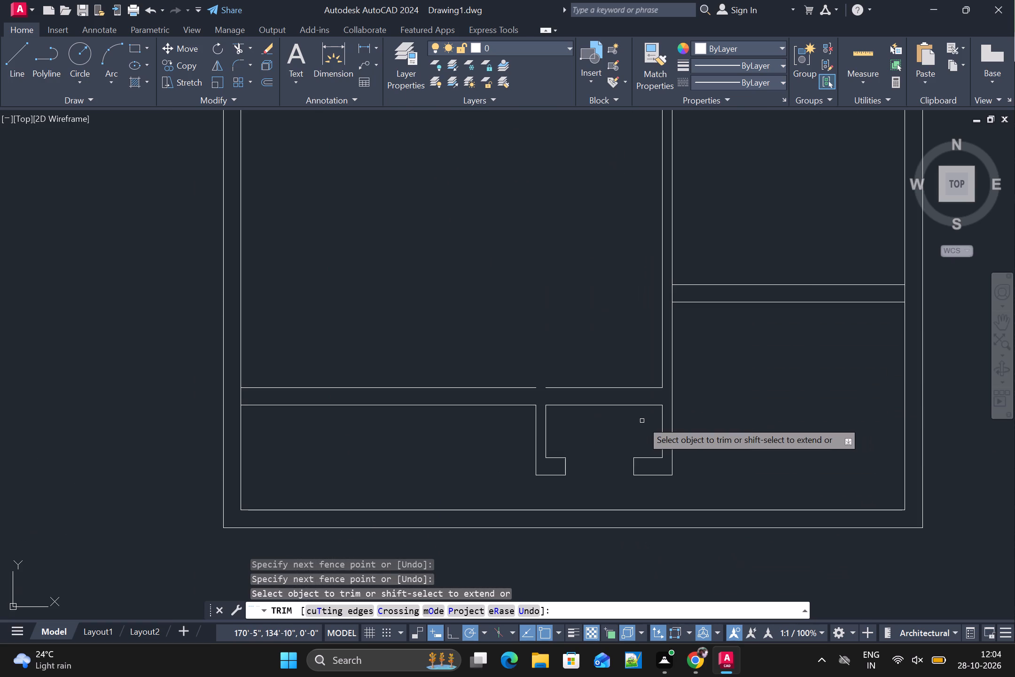
key(Escape)
text(l)
key(space)
scroll(541, 389, up, 2)
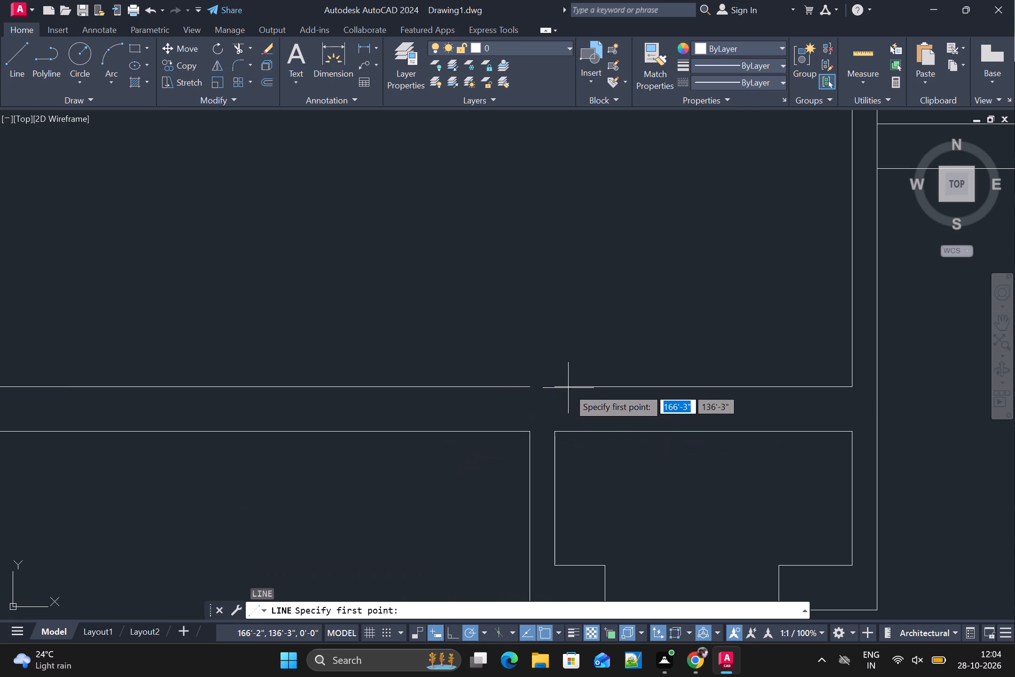
click(554, 386)
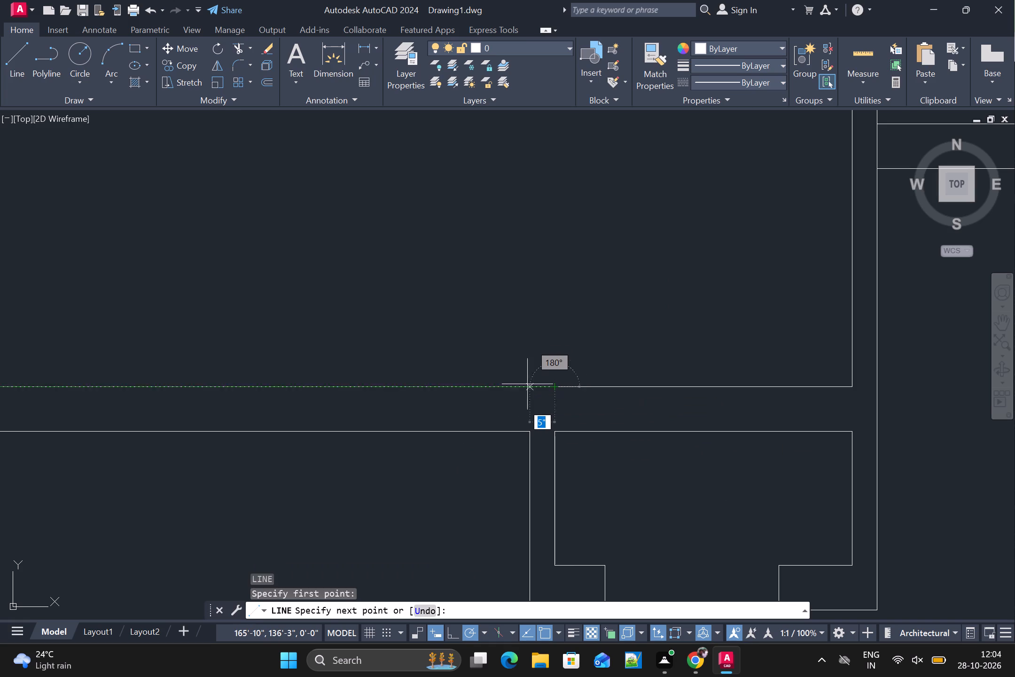
click(531, 384)
key(space)
scroll(562, 396, down, 3)
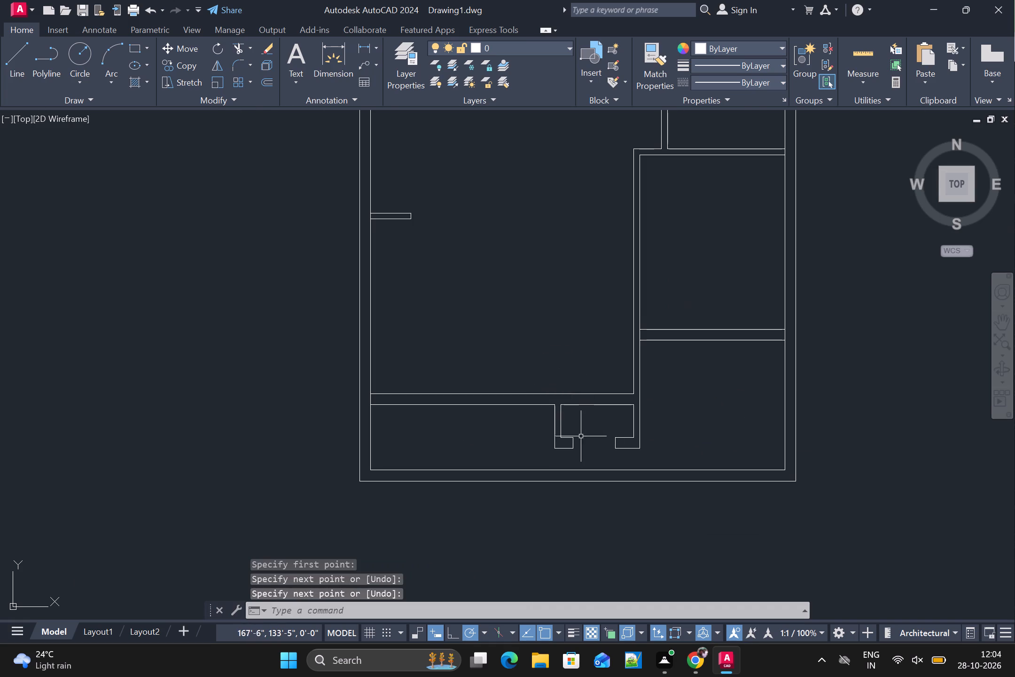
Draw a 5" vertical line across the short stub wall projecting from the left exterior wall, near its middle.
scroll(631, 405, down, 1)
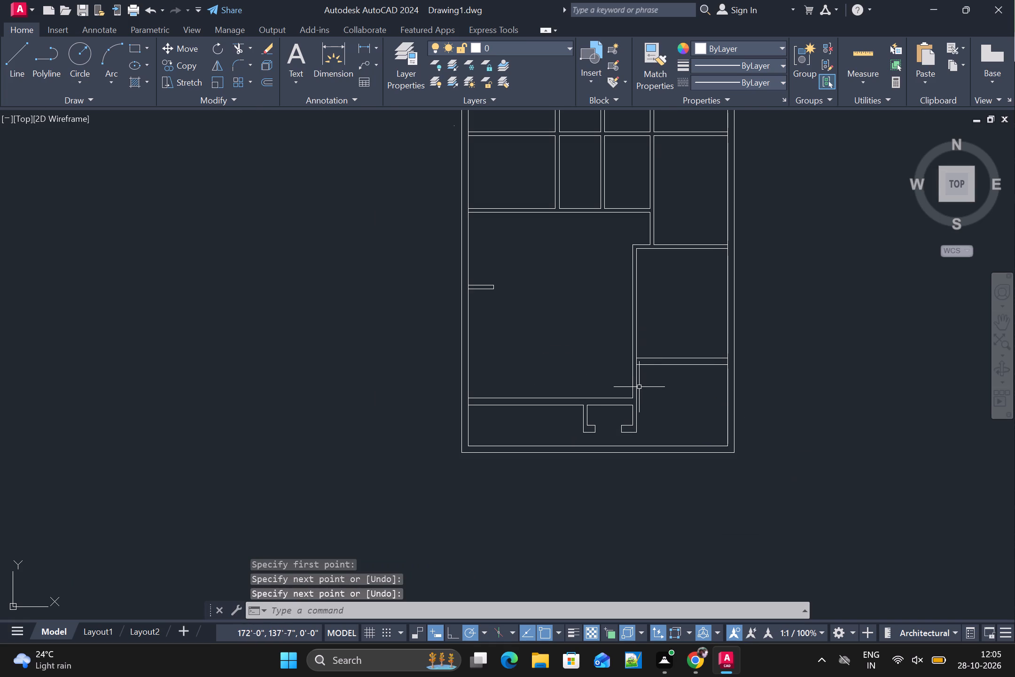
text(l)
key(space)
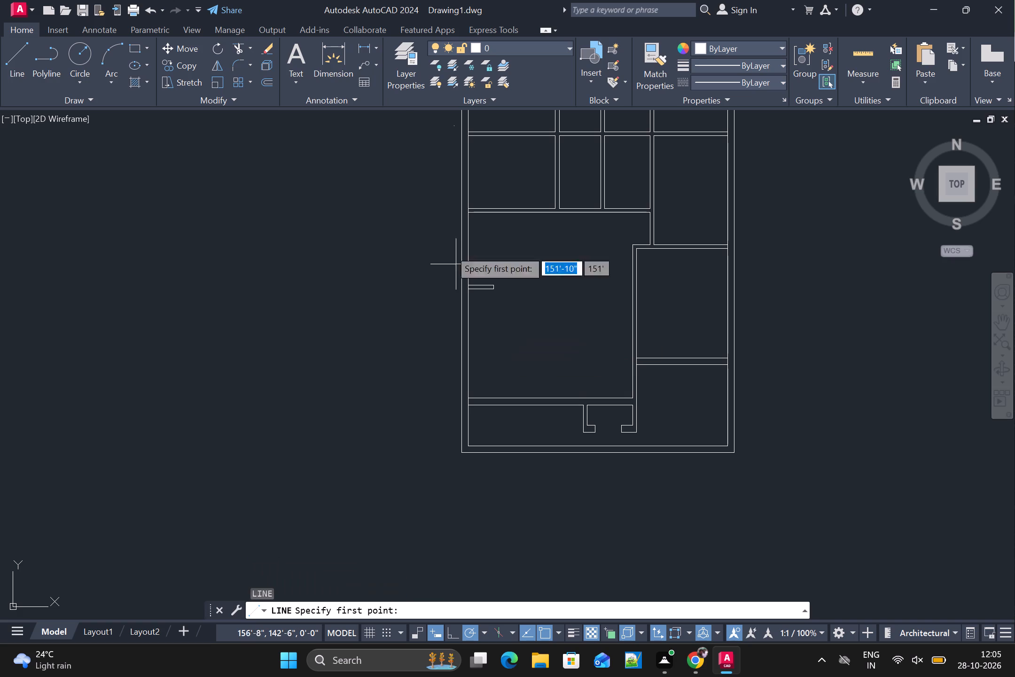
scroll(509, 318, up, 3)
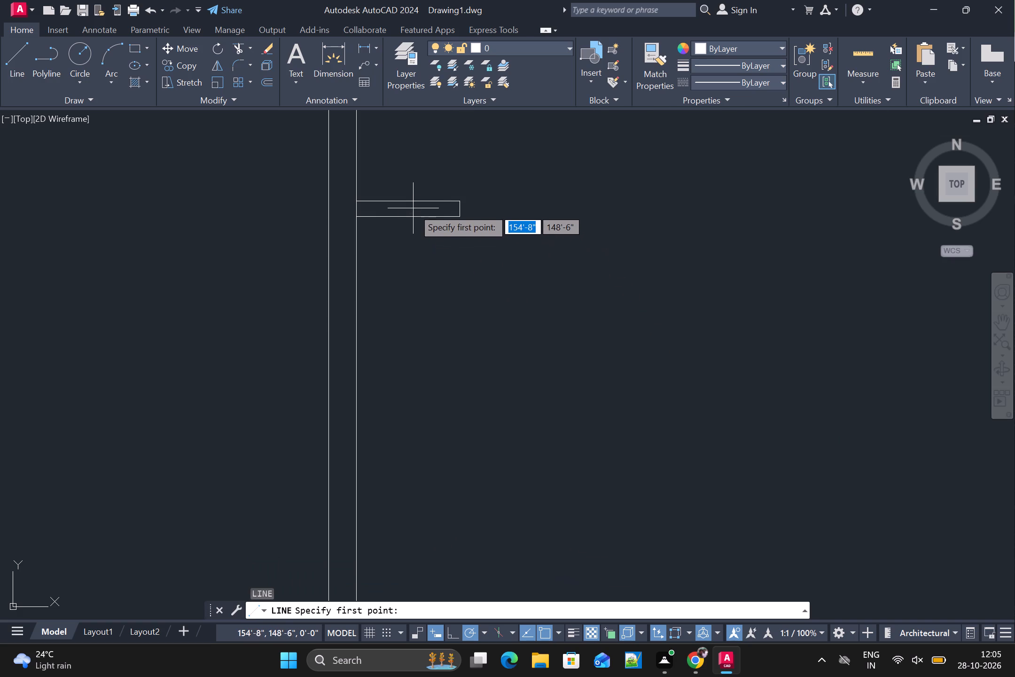
click(416, 201)
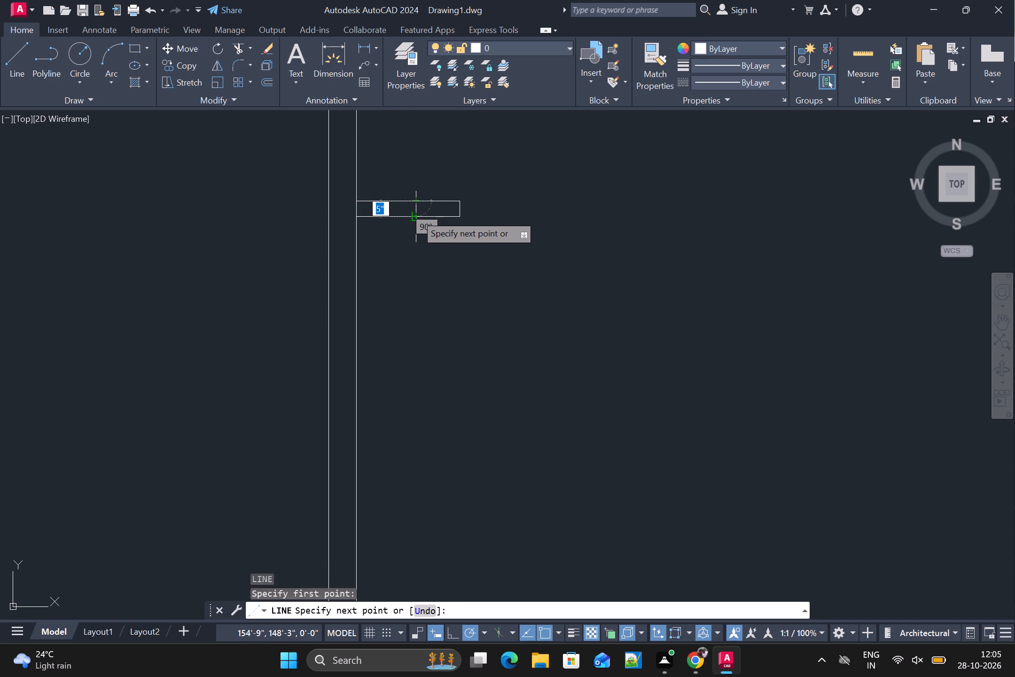
click(416, 214)
key(space)
Trim away the outer part of the short stub wall beyond the new cross line, including its old end line.
text(tr)
key(space)
drag(447, 178, 437, 233)
drag(455, 212, 477, 212)
scroll(467, 224, down, 1)
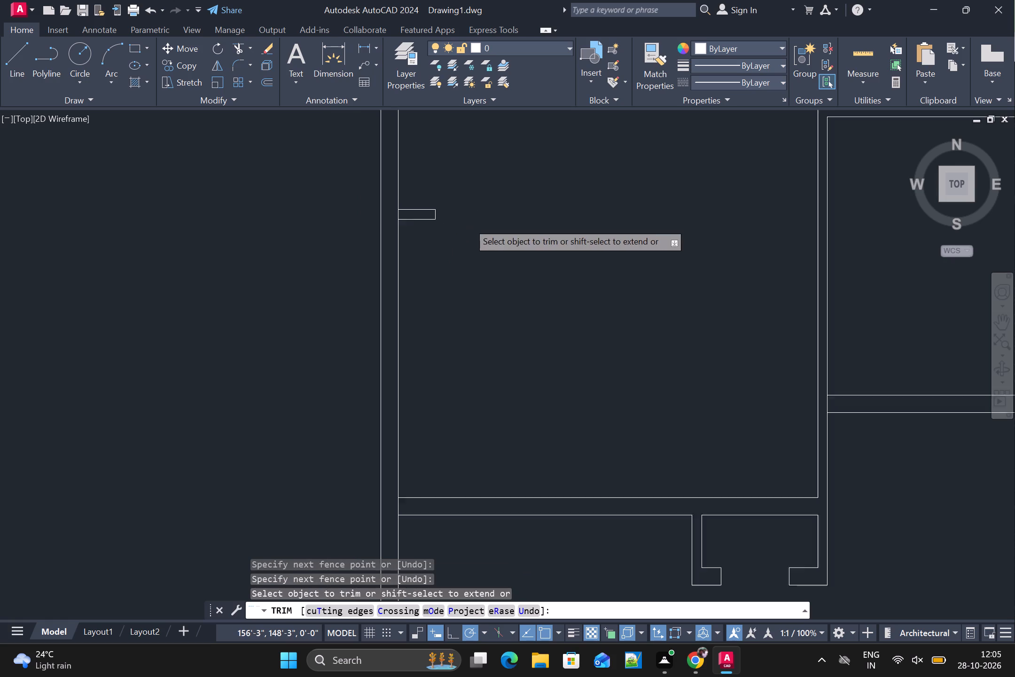
scroll(465, 228, down, 1)
scroll(522, 370, down, 2)
scroll(533, 345, up, 1)
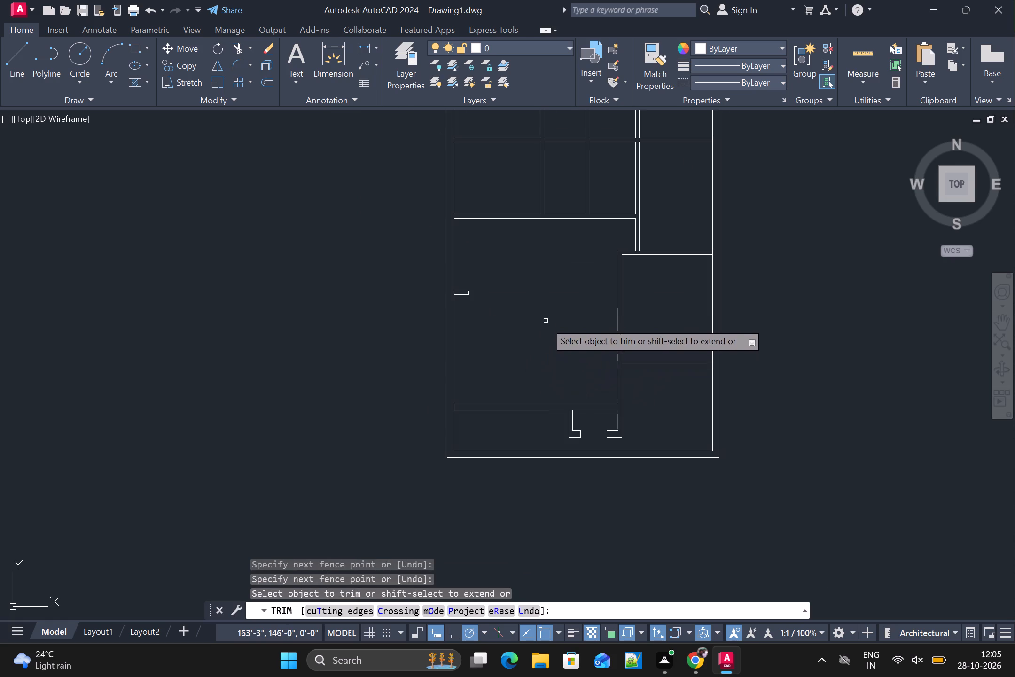
middle_click(540, 341)
middle_drag(545, 335, 531, 378)
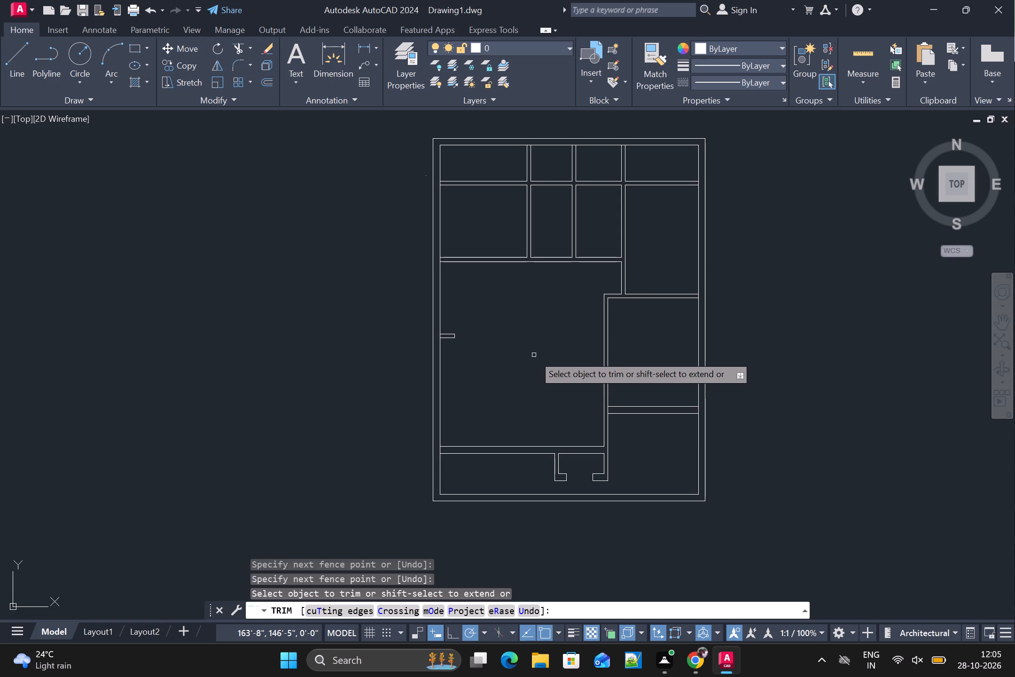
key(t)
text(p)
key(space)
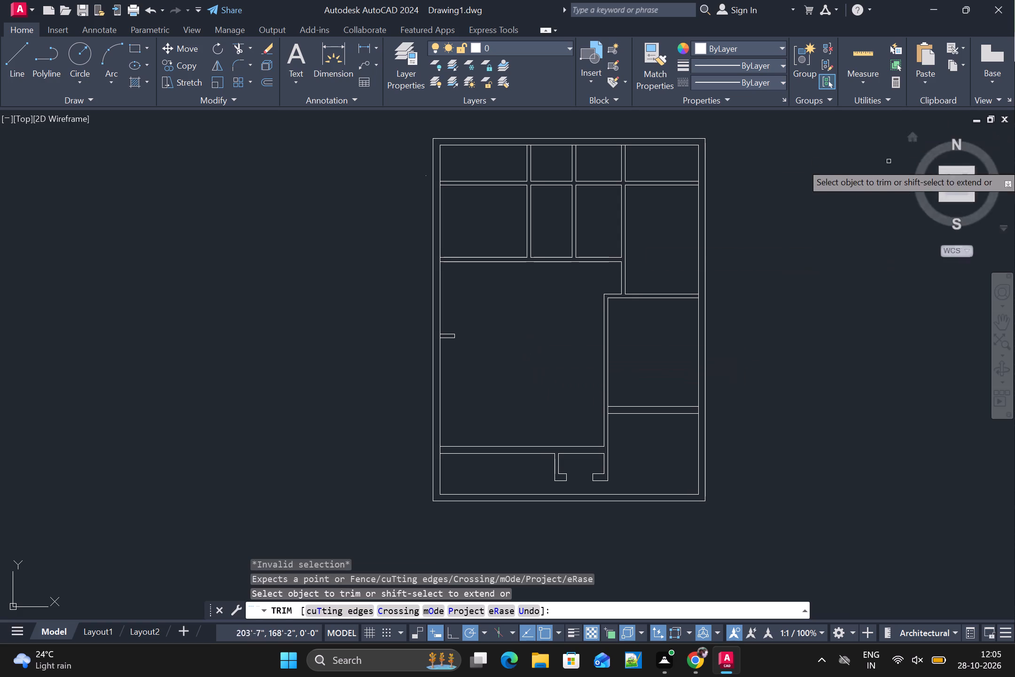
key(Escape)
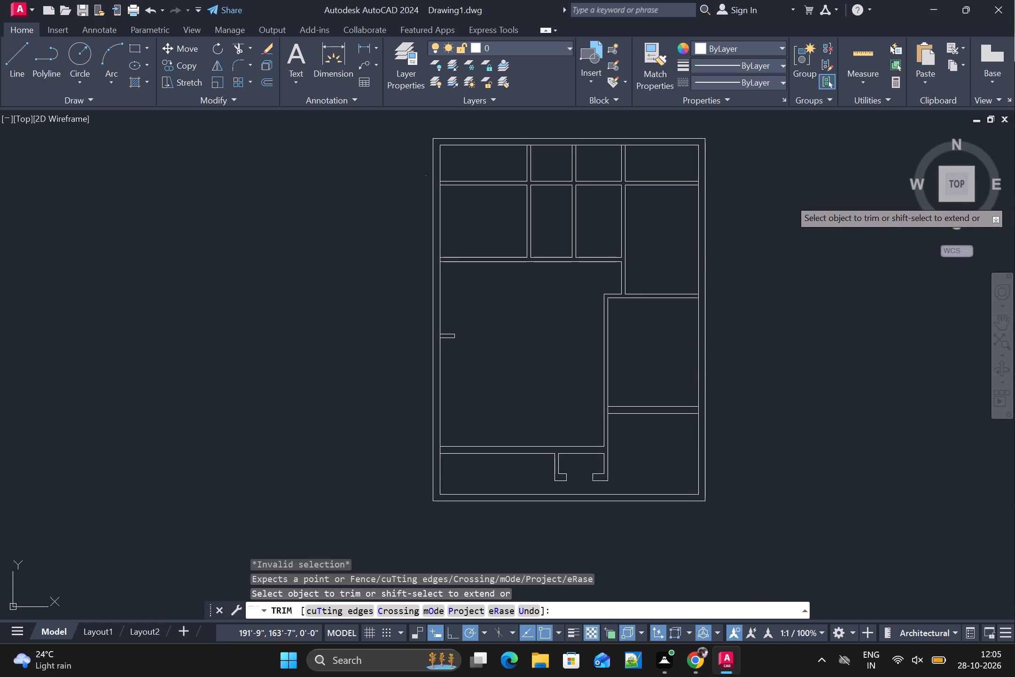
Place the Imperial Door, Toilet, Trees and Vehicles sample blocks from the tool palettes beside the plan's right side.
text(tp)
key(space)
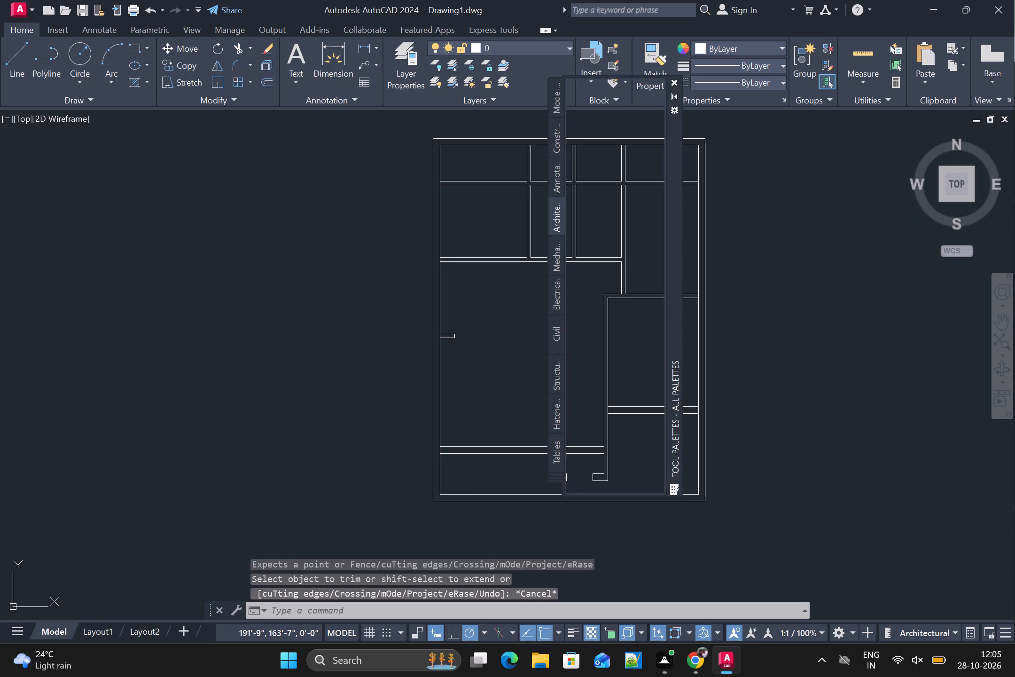
drag(630, 125, 829, 238)
drag(627, 265, 831, 307)
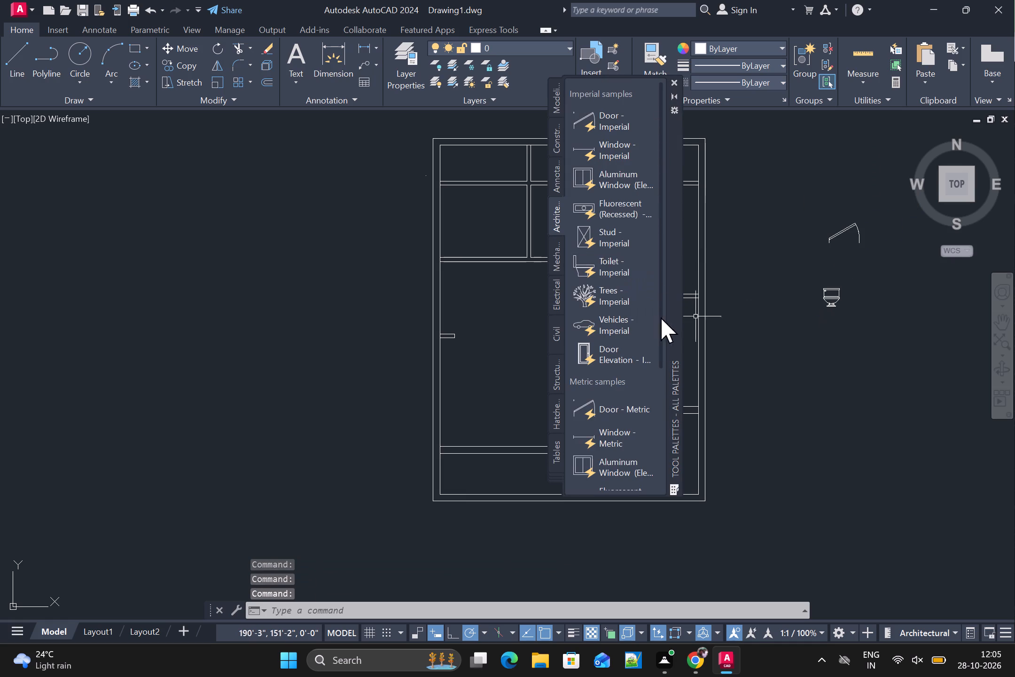
drag(593, 291, 856, 351)
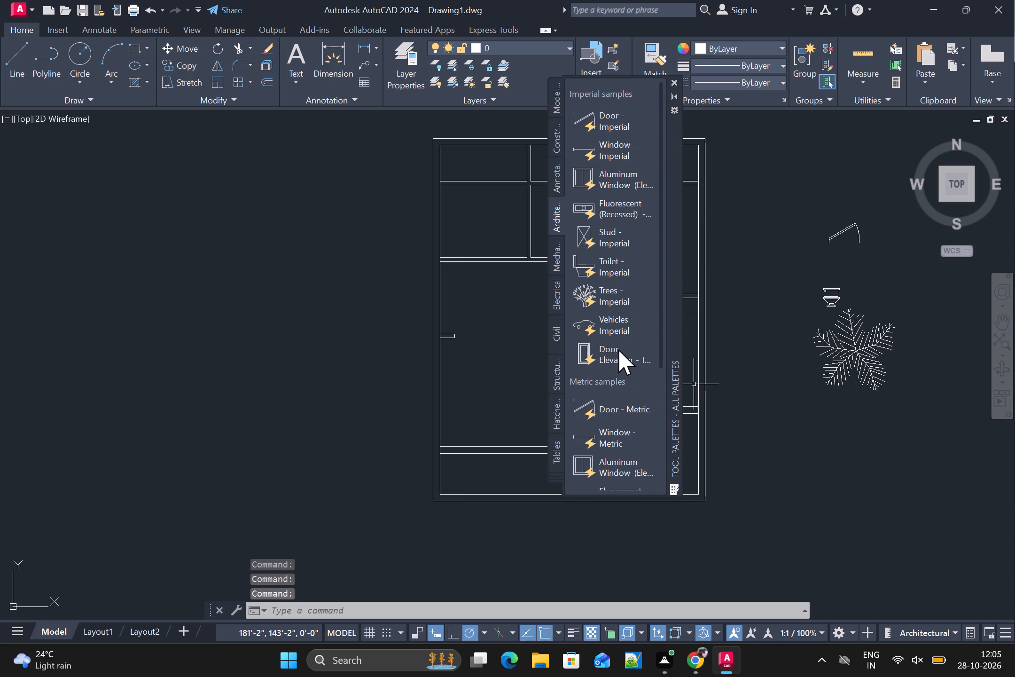
drag(621, 325, 811, 457)
drag(811, 457, 810, 456)
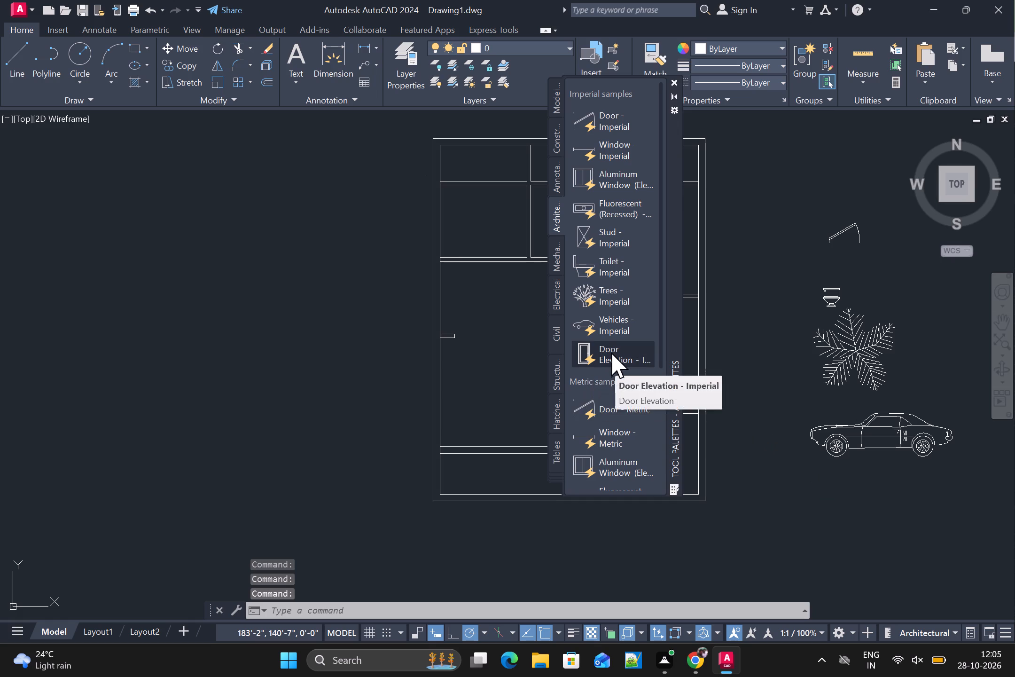
click(675, 82)
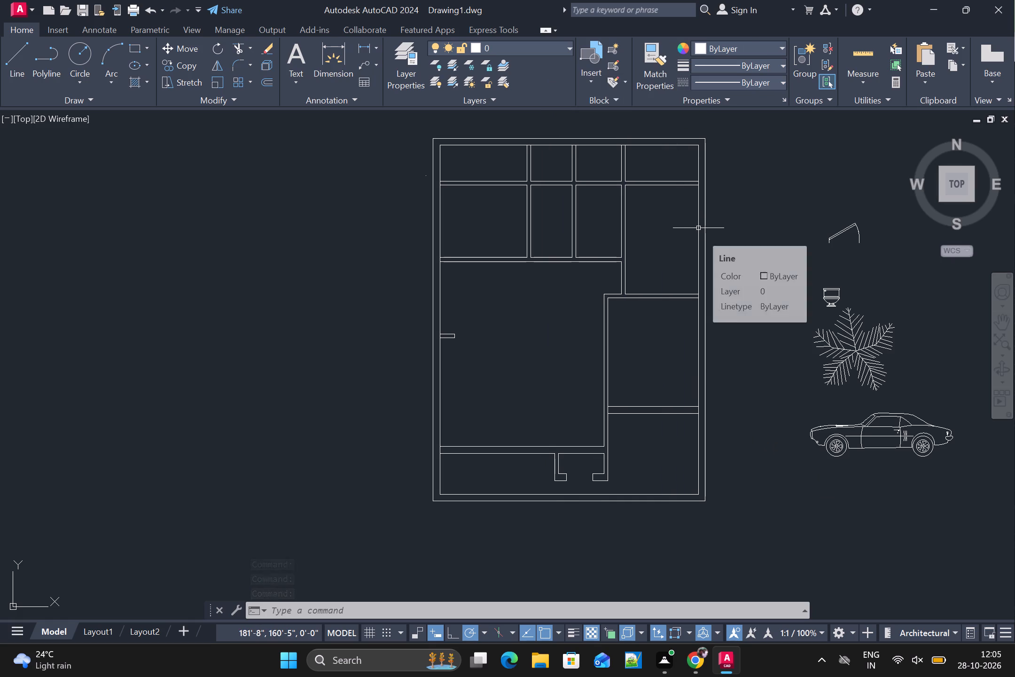
Set the placed door block's opening angle to Open 90º.
click(837, 233)
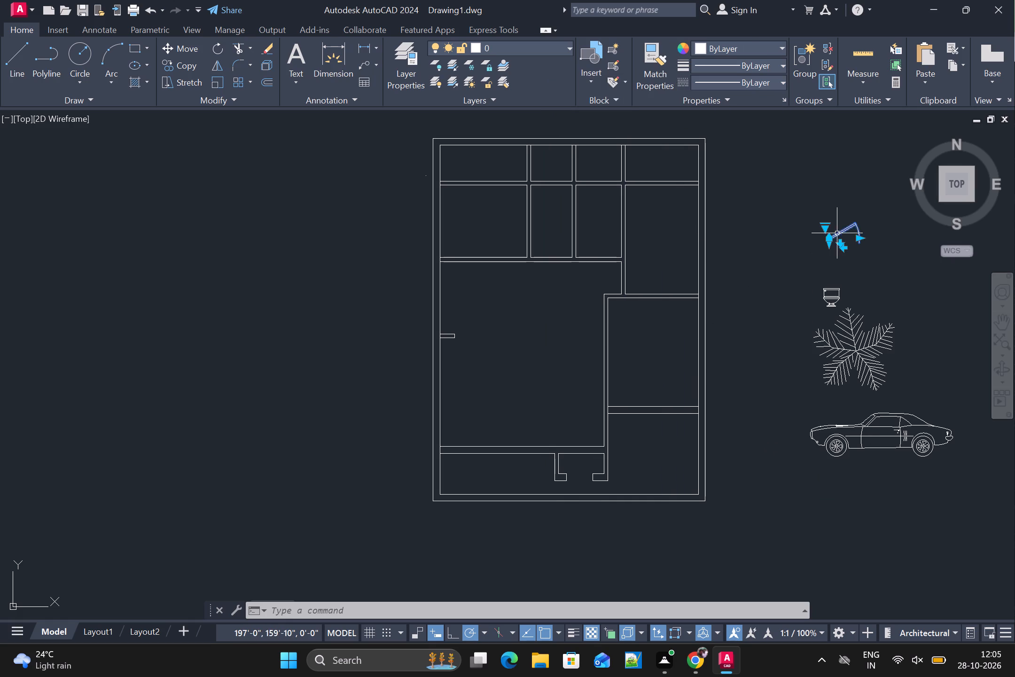
click(826, 225)
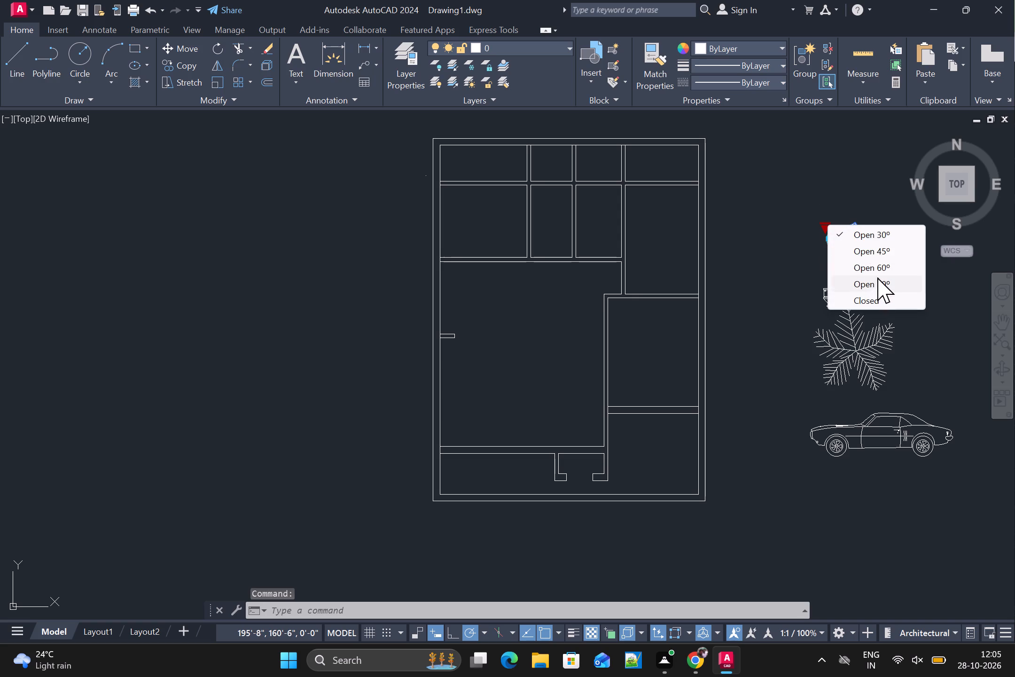
click(877, 277)
key(Escape)
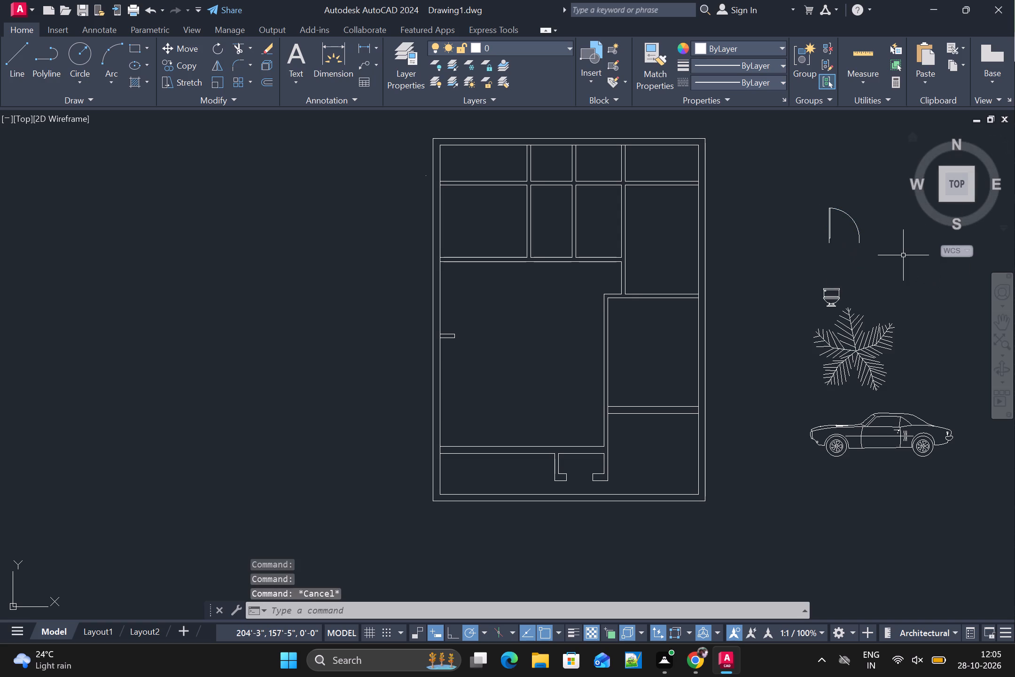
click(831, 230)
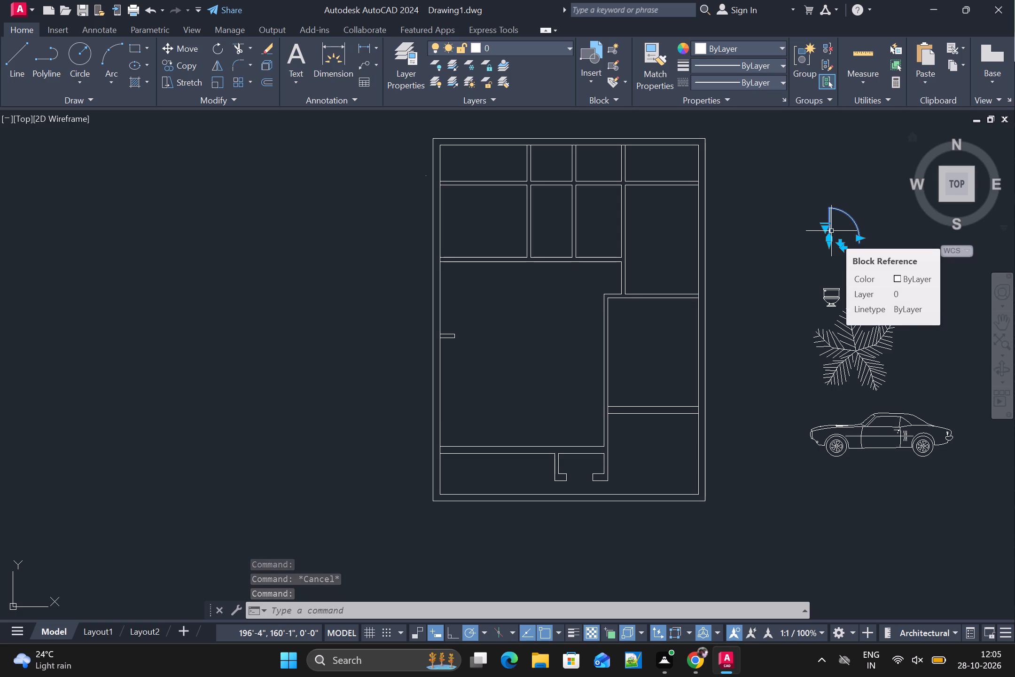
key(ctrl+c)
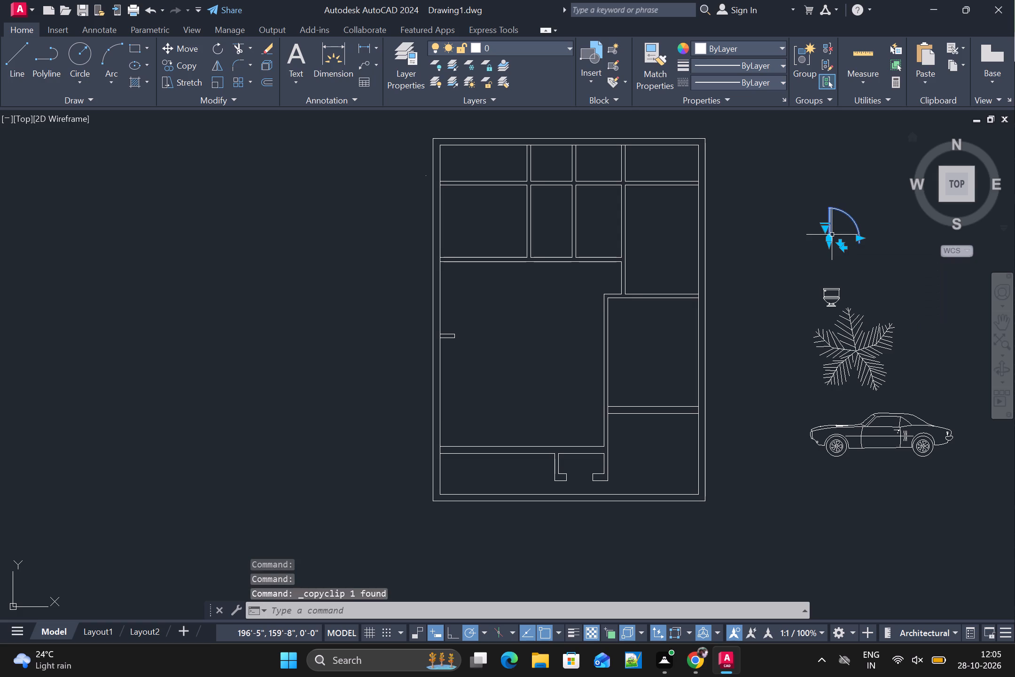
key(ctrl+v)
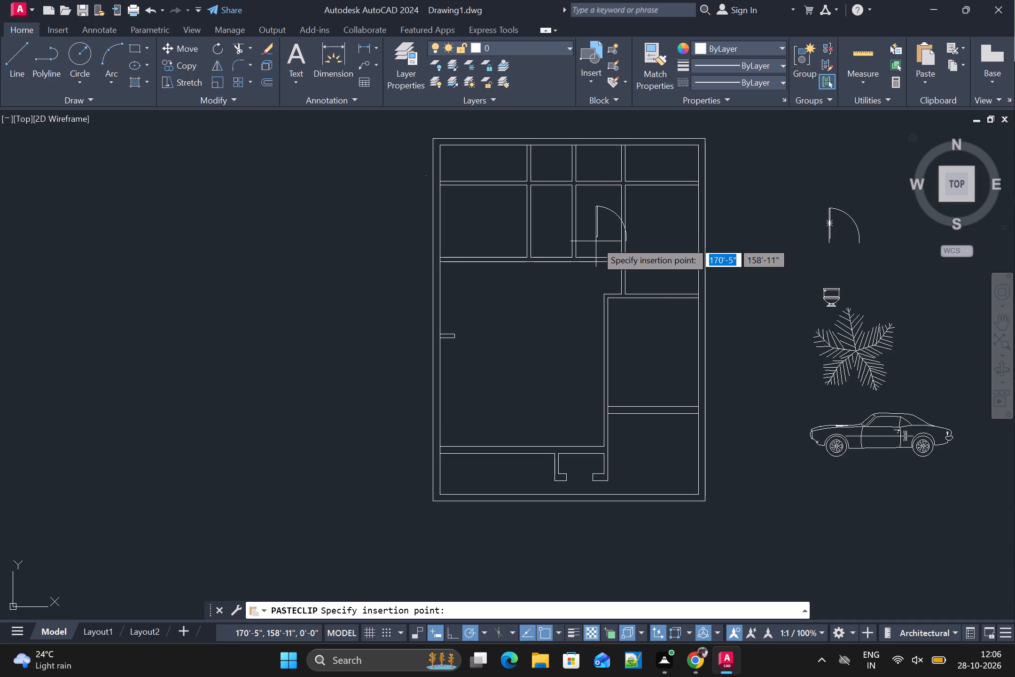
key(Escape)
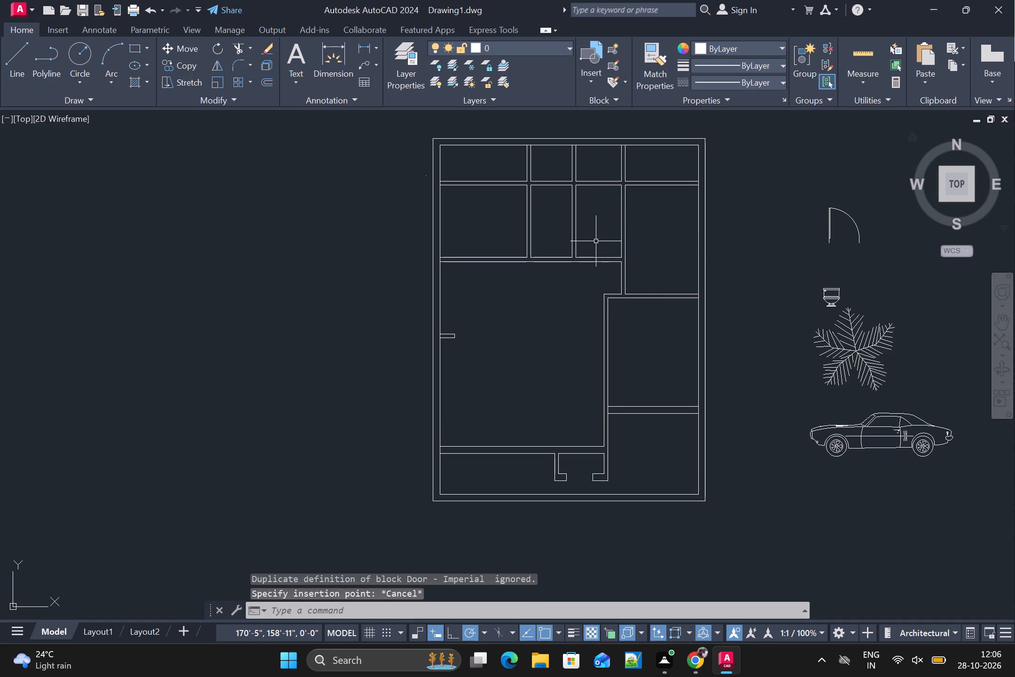
Trim away the middle and rightmost vertical partitions in the top row, merging its three right-hand spaces.
text(tr)
key(space)
scroll(578, 163, up, 2)
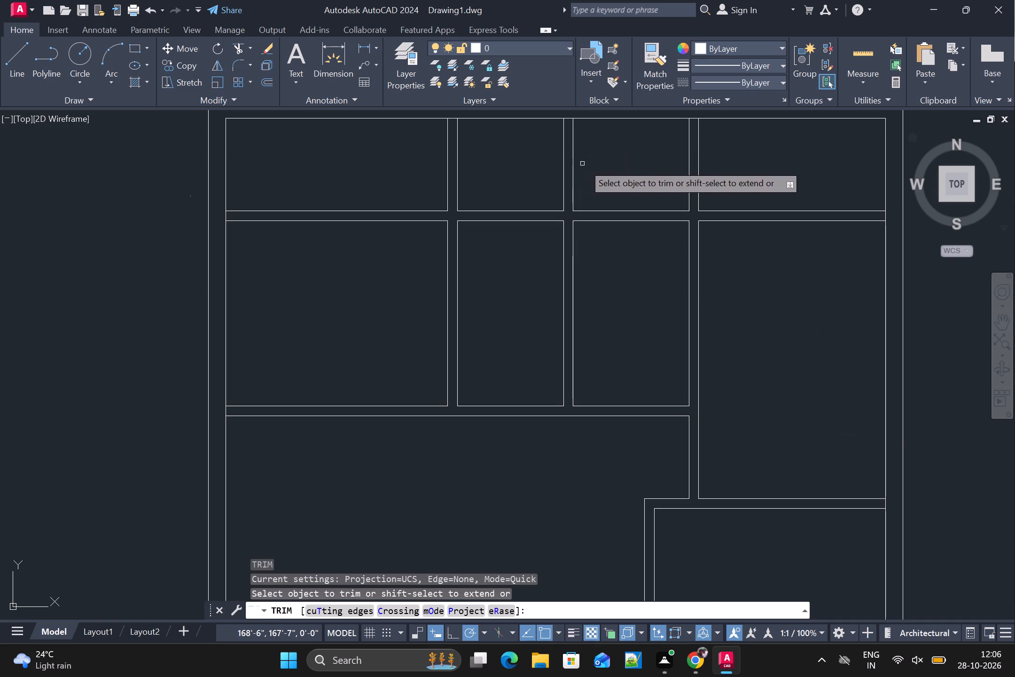
drag(782, 173, 663, 159)
drag(661, 159, 604, 167)
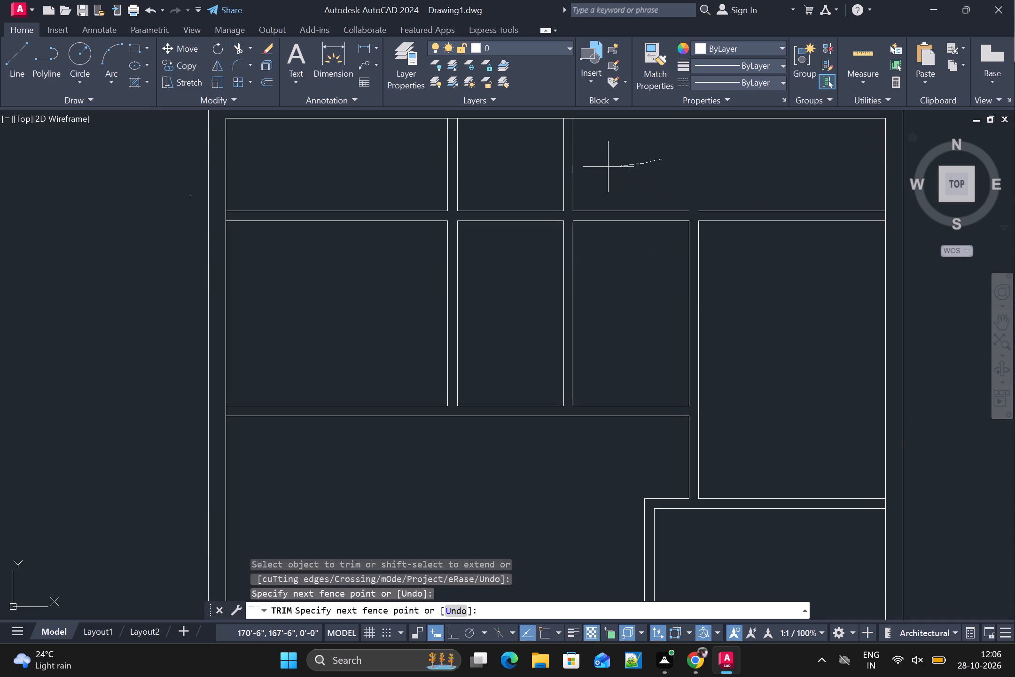
drag(604, 167, 525, 174)
key(ctrl+z)
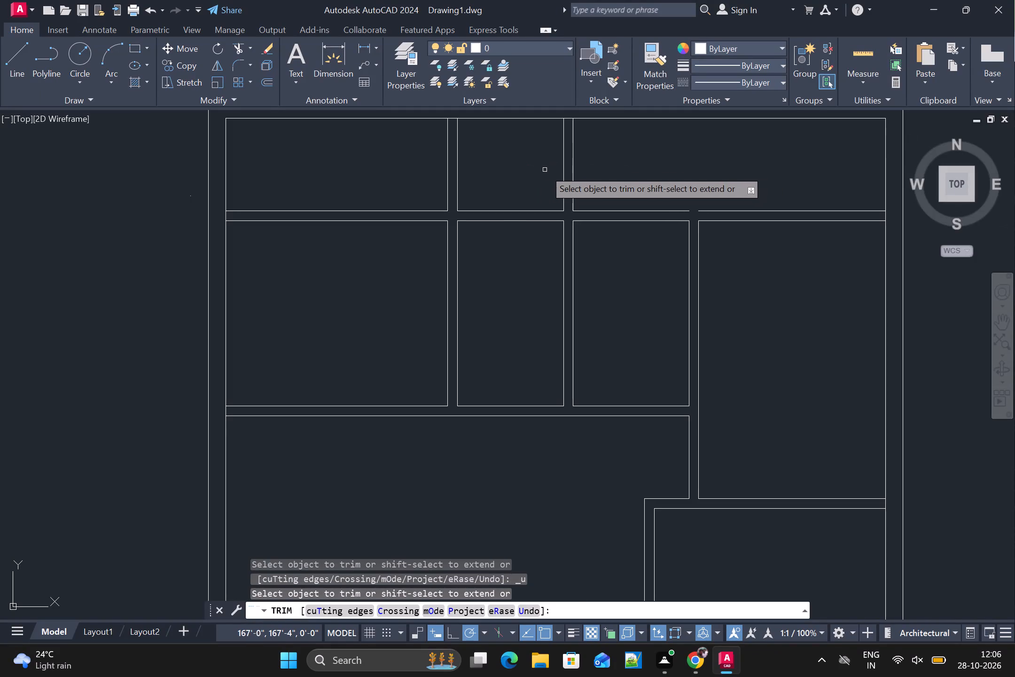
drag(531, 170, 646, 179)
scroll(640, 179, down, 1)
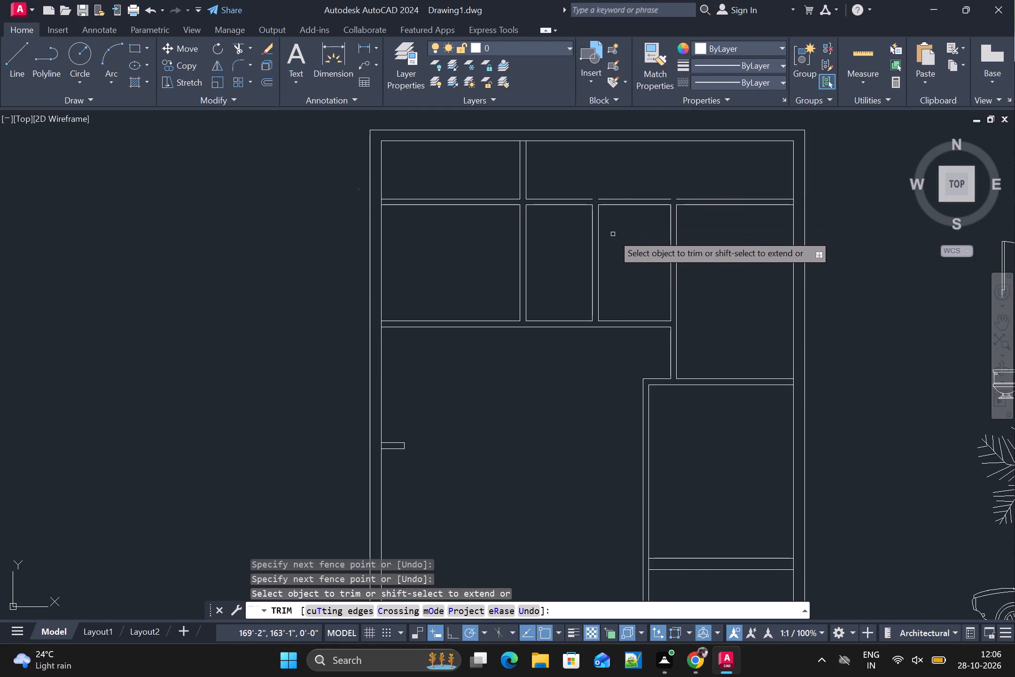
key(Escape)
Draw two short lines closing the gaps left in the top row's lower wall line where the middle and rightmost partitions were removed.
text(l)
key(space)
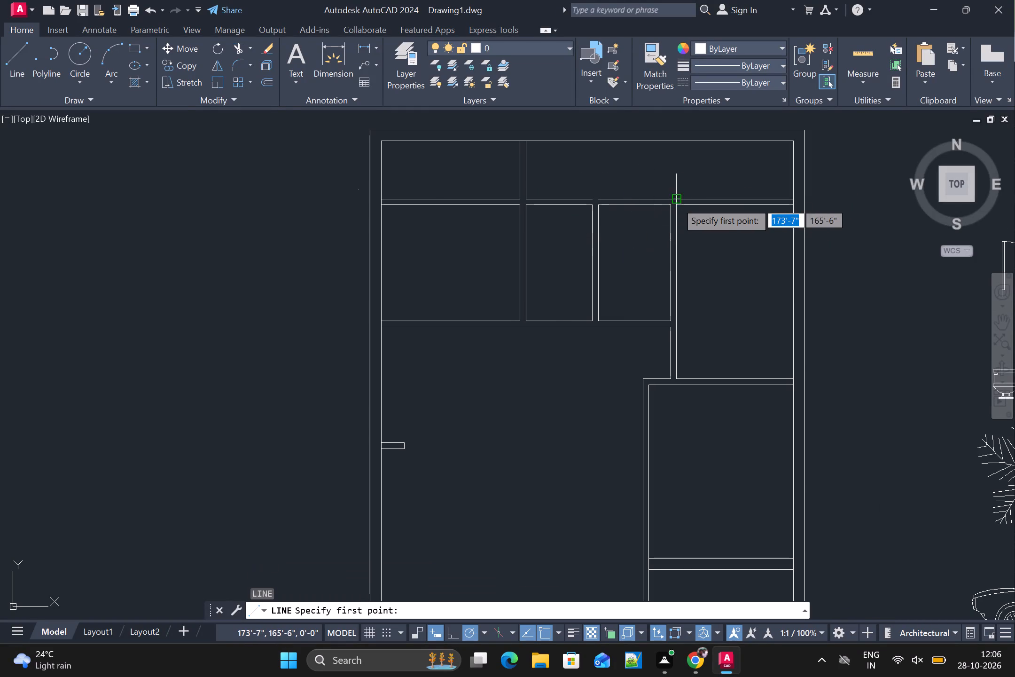
scroll(676, 202, up, 2)
click(676, 191)
click(658, 196)
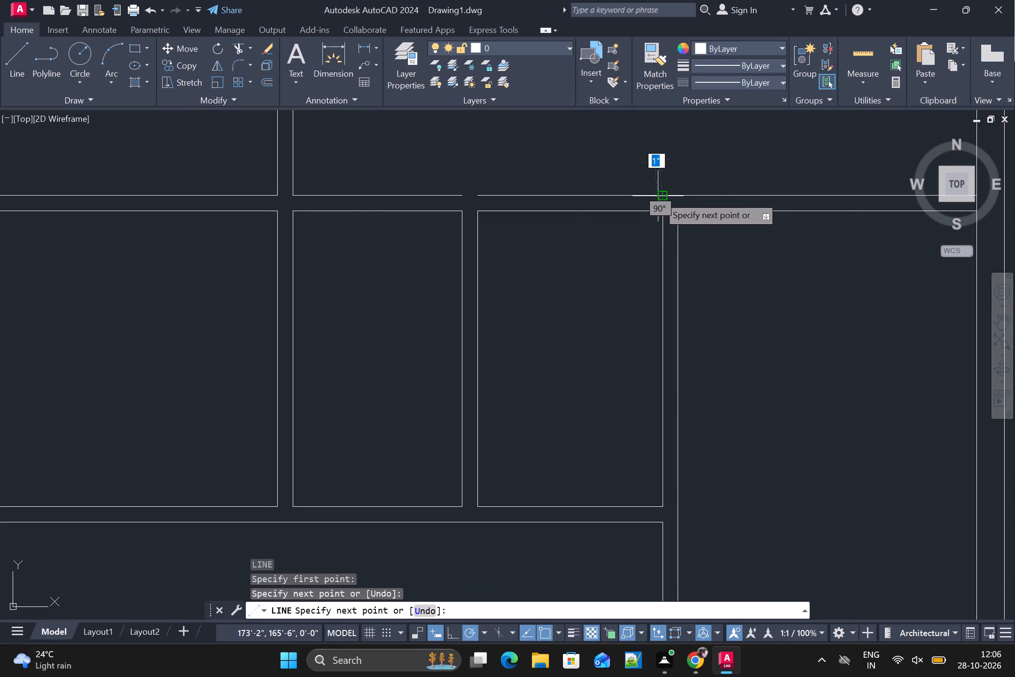
key(space)
key(space)
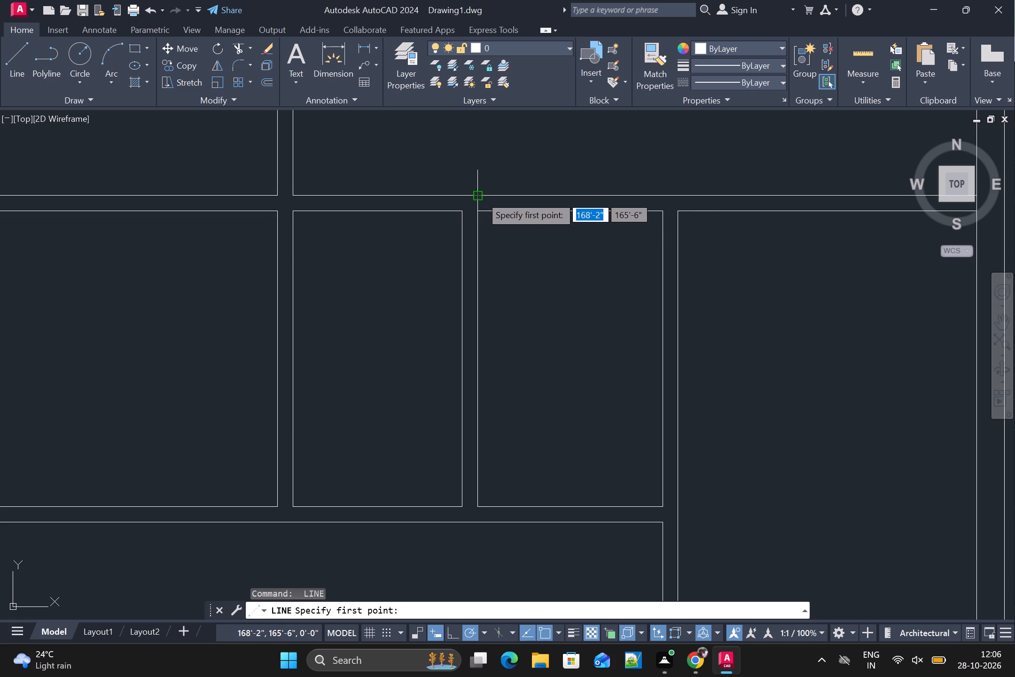
click(481, 196)
scroll(472, 196, up, 2)
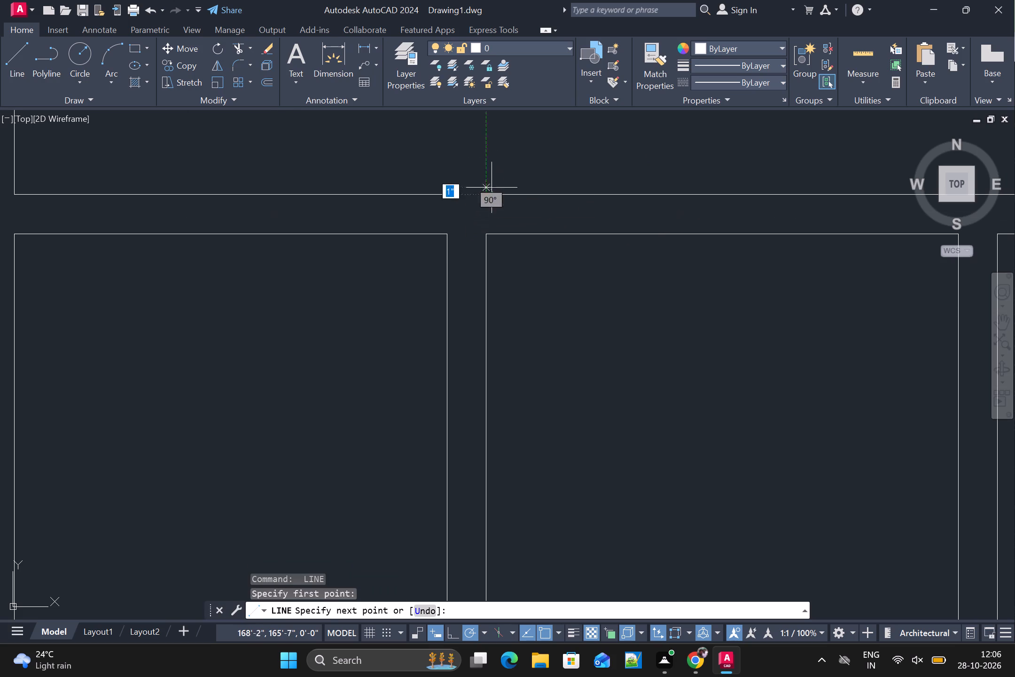
click(446, 194)
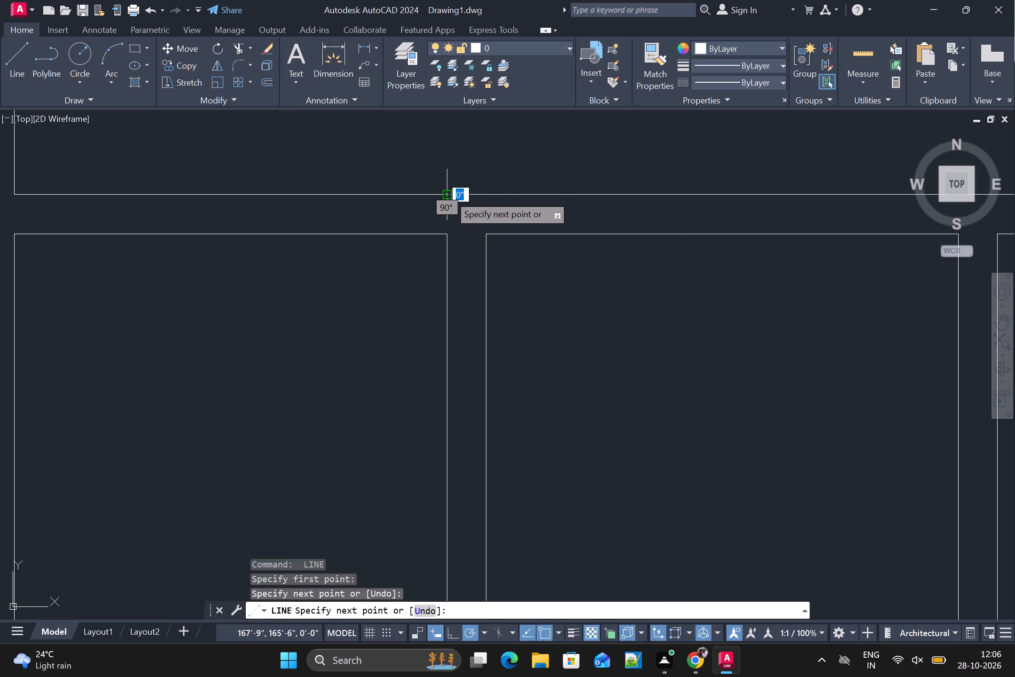
key(space)
scroll(449, 195, down, 4)
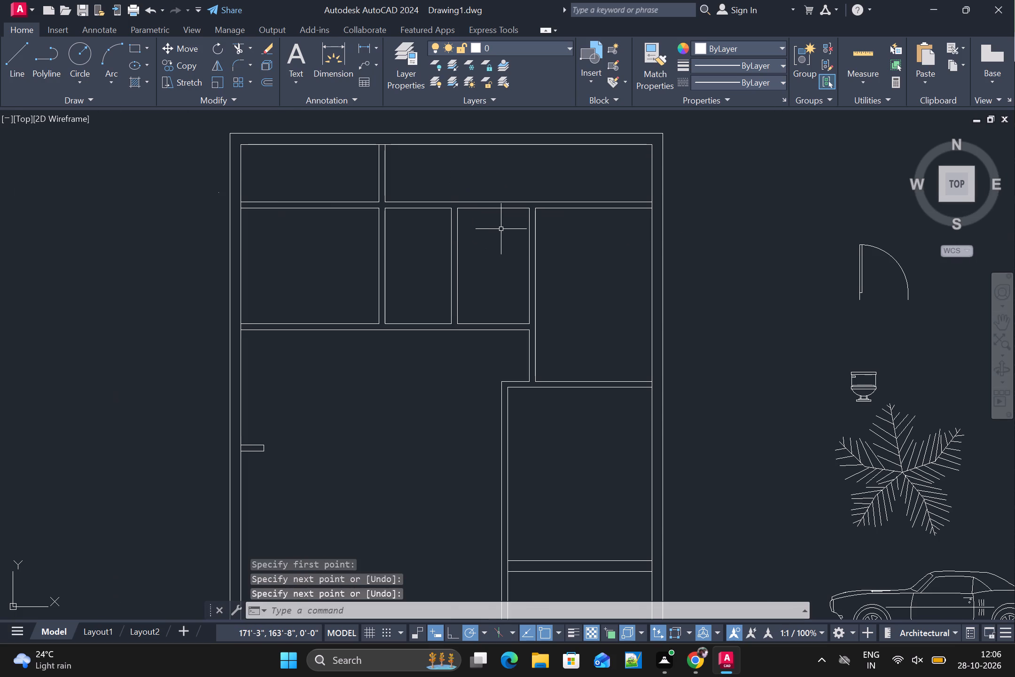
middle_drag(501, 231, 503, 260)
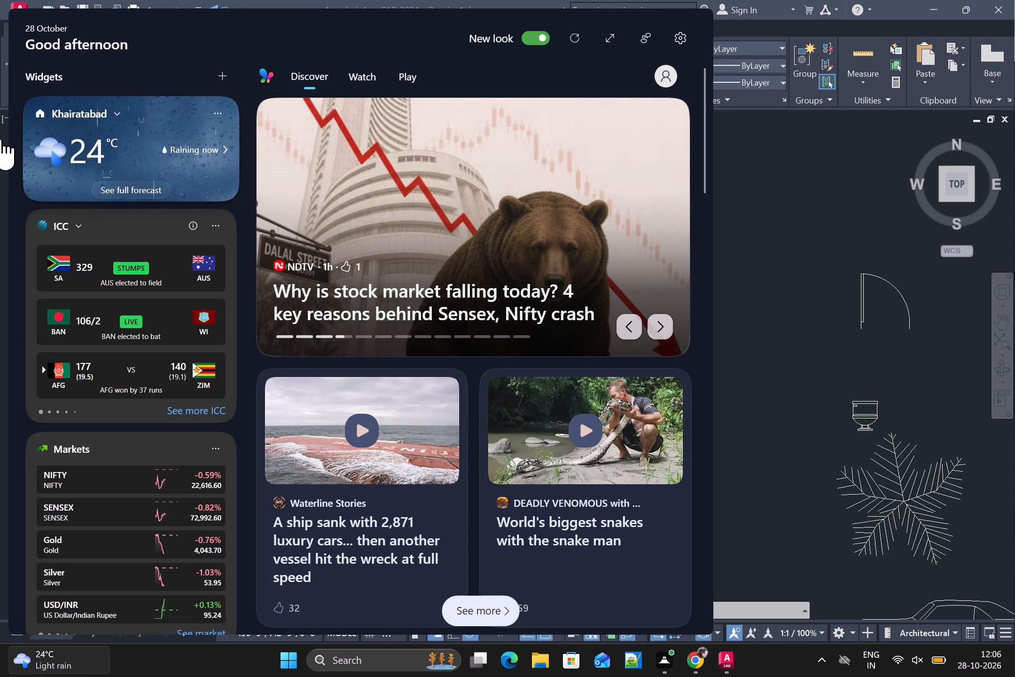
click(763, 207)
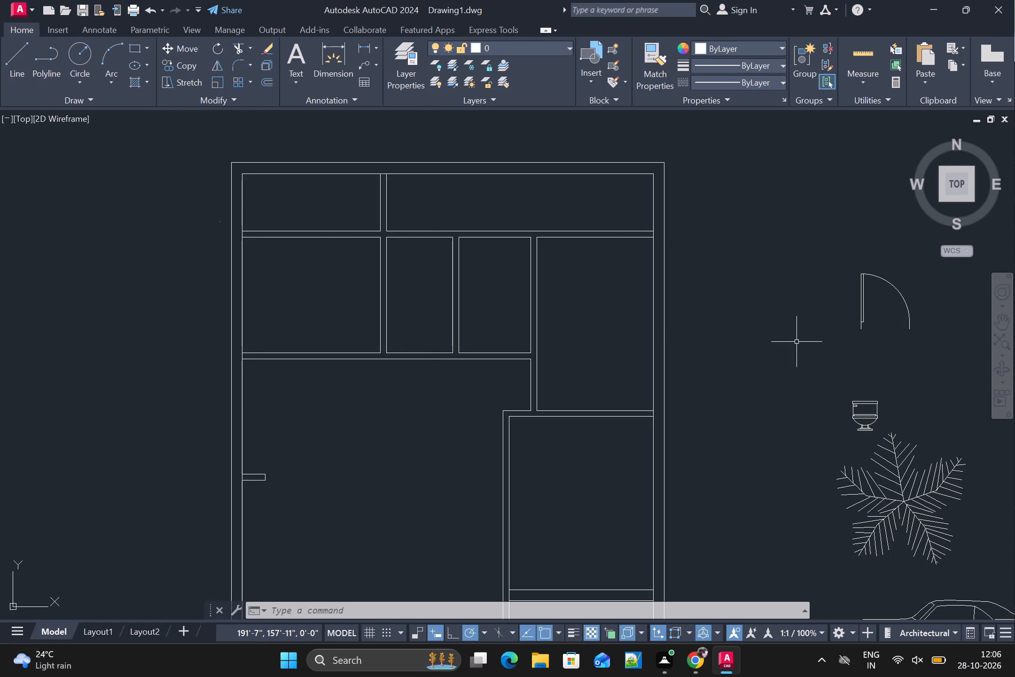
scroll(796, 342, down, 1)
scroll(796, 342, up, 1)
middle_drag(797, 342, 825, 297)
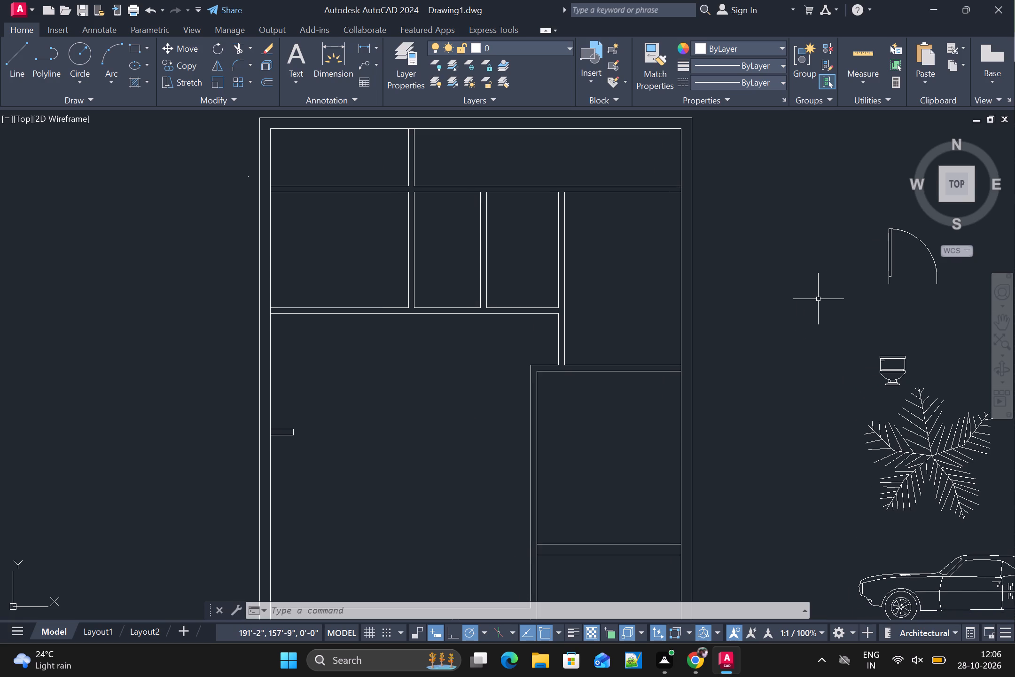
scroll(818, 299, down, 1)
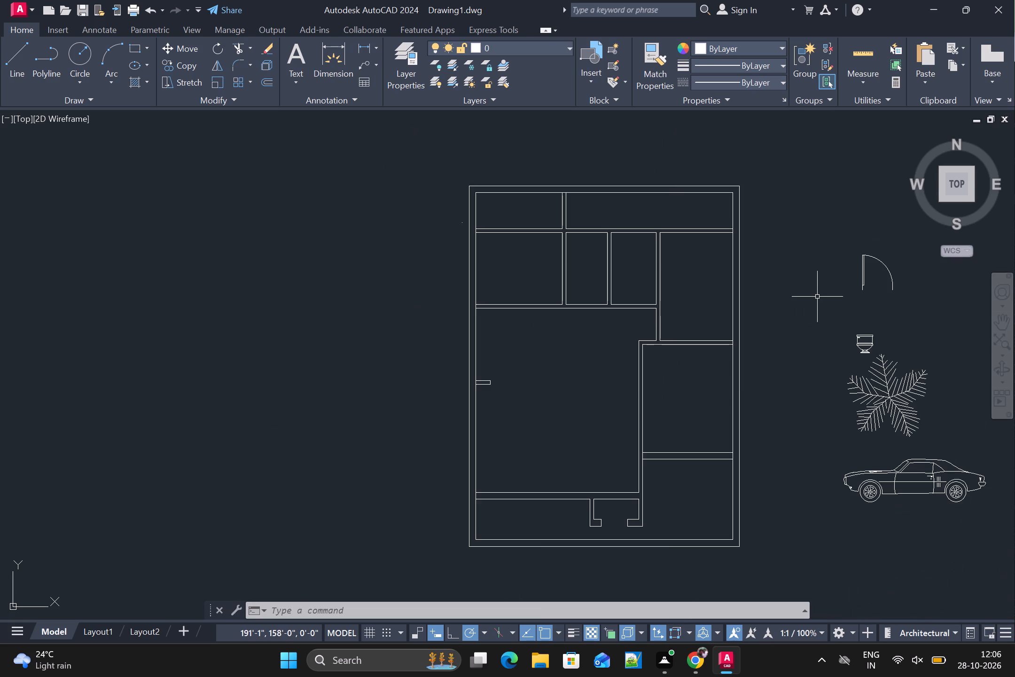
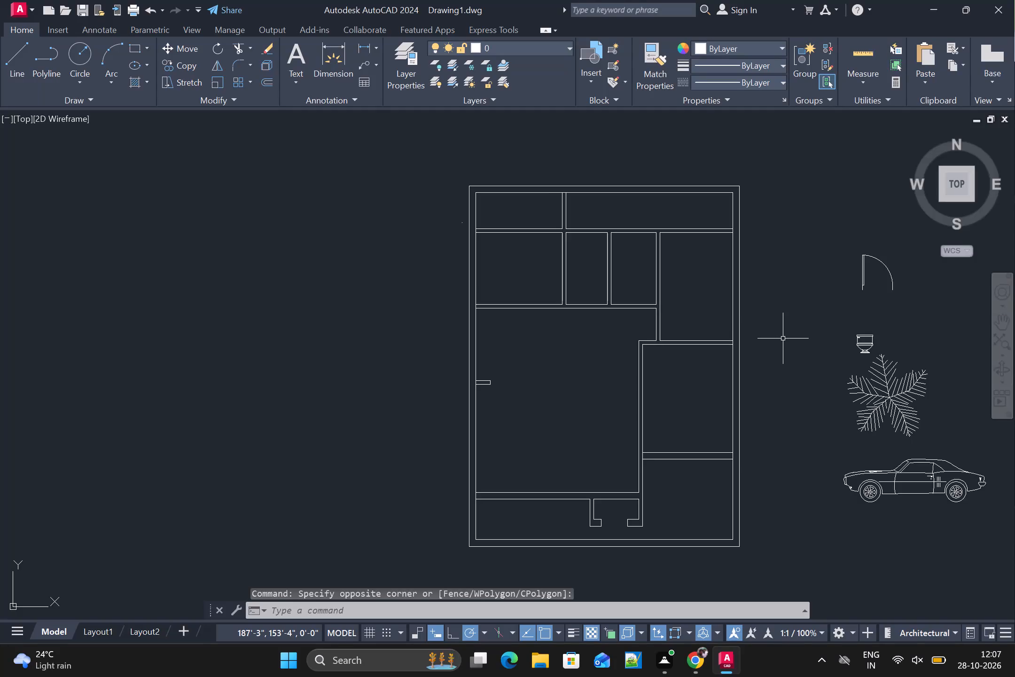
Switch the placed toilet block's view to Elongated (Plan).
click(860, 338)
click(853, 356)
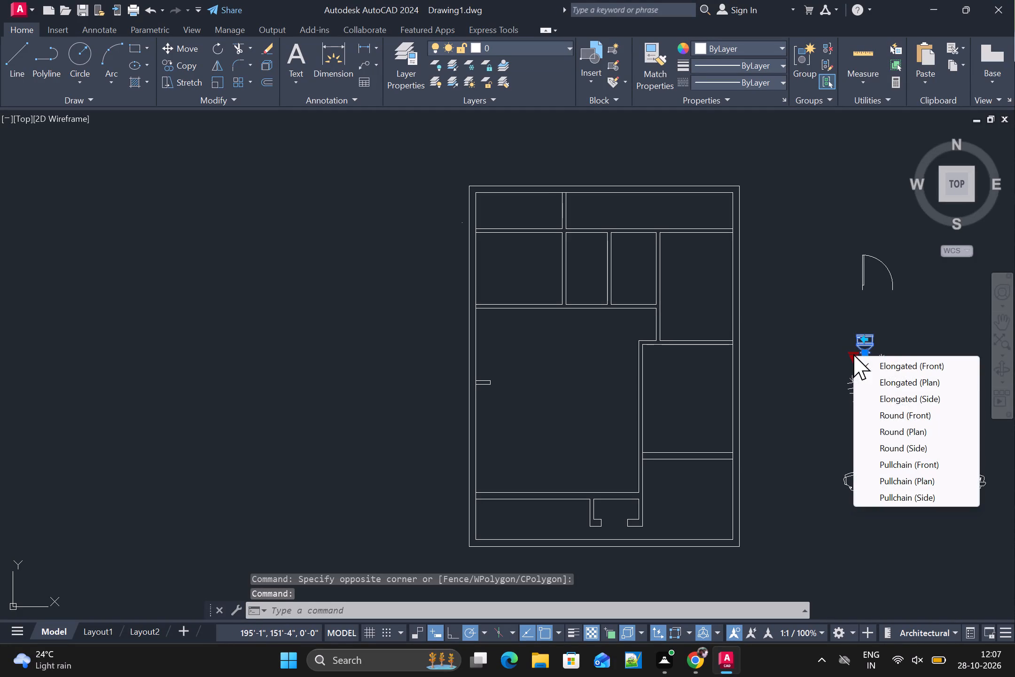
click(908, 381)
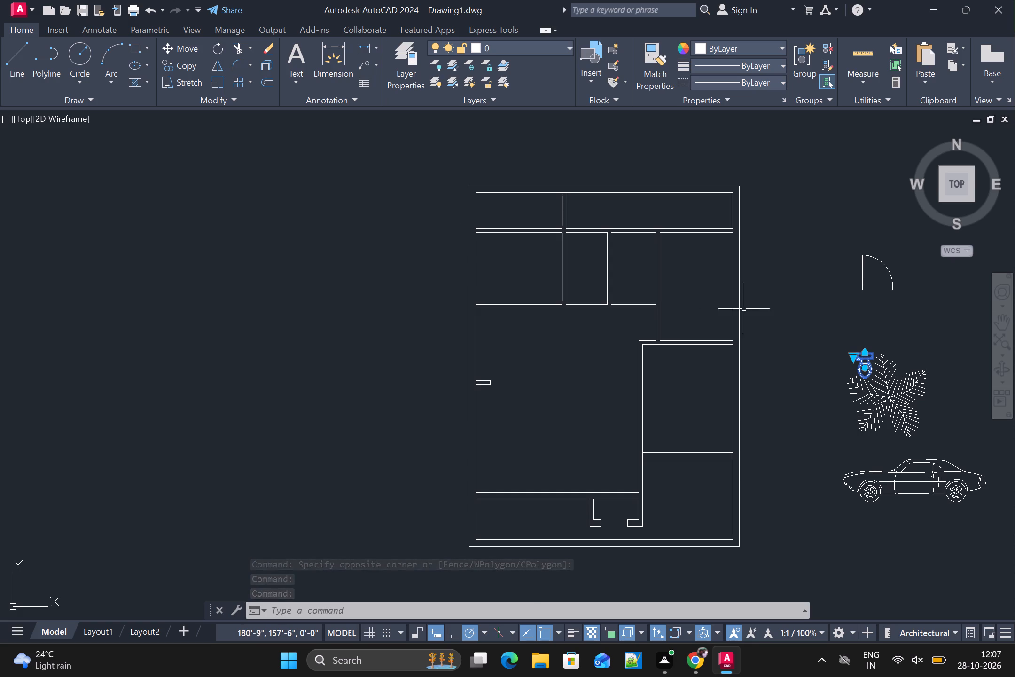
click(816, 315)
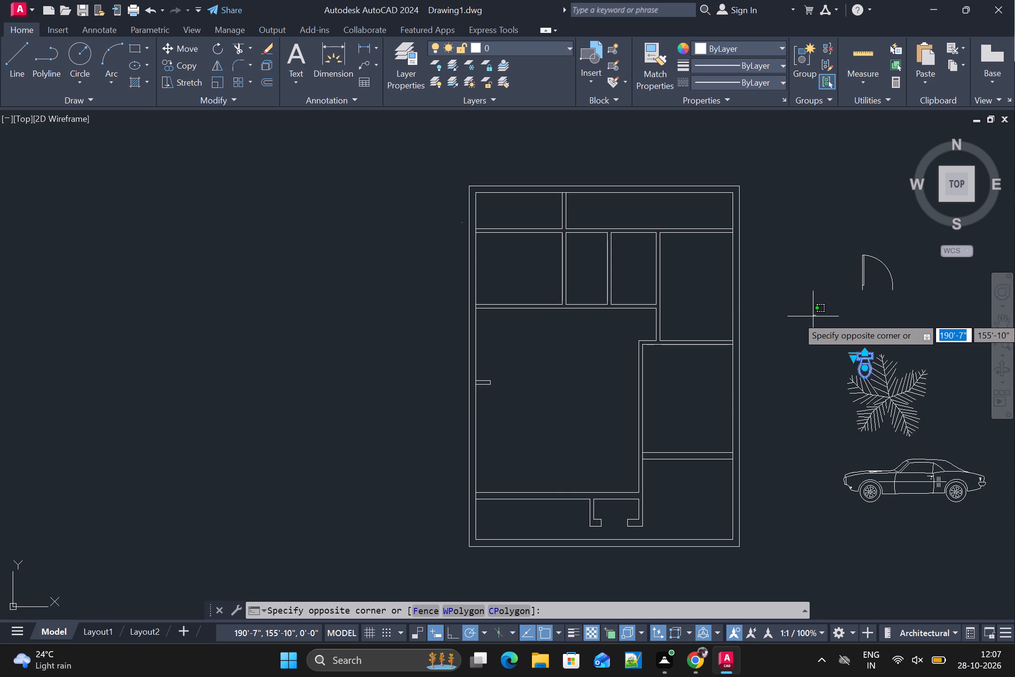
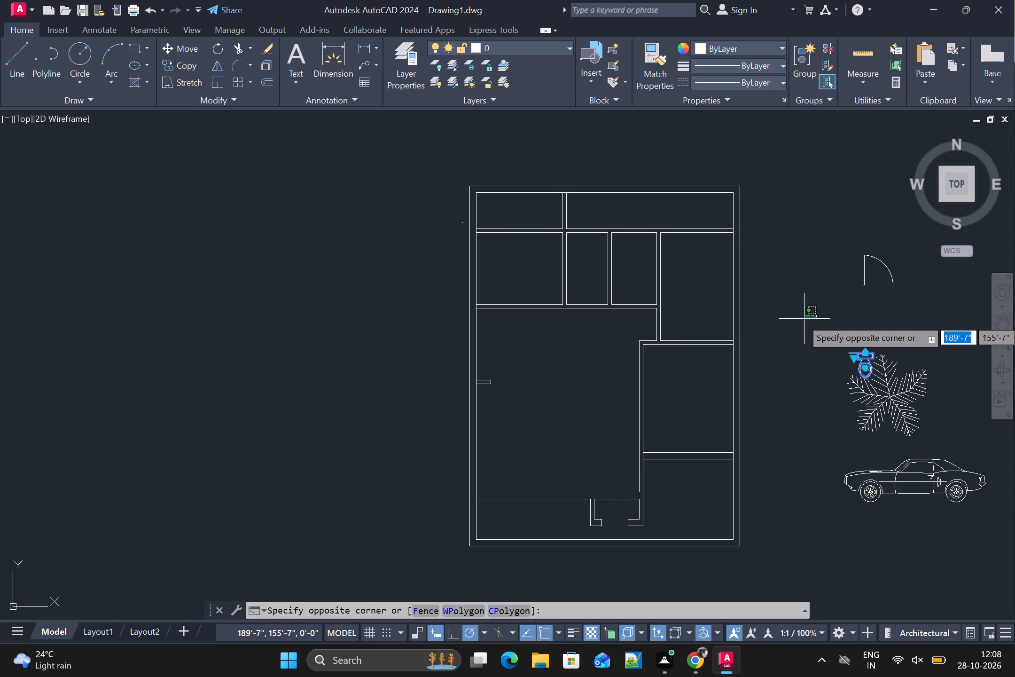
Draw a short horizontal line about 2'-5" long beside the loose door block outside the plan.
key(l)
key(shift+Return)
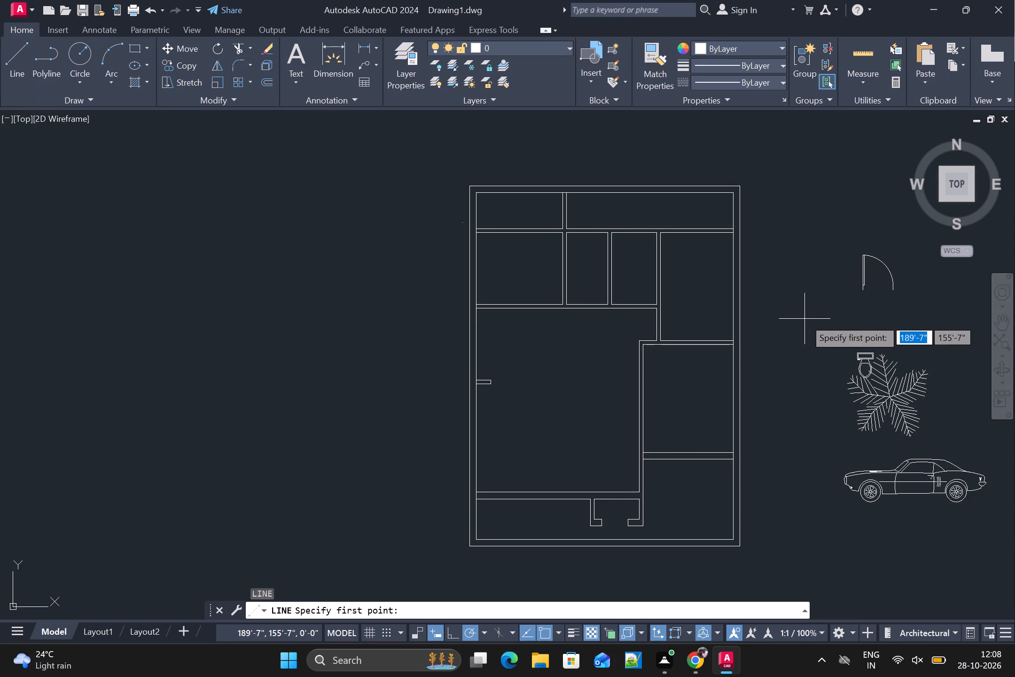
click(834, 291)
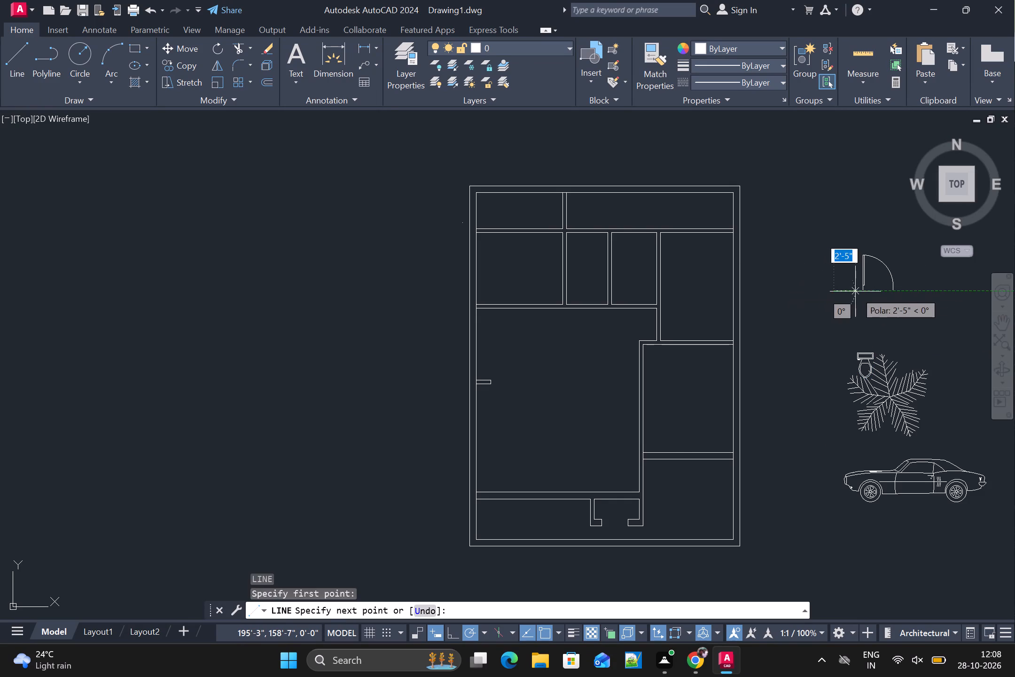
click(855, 292)
key(space)
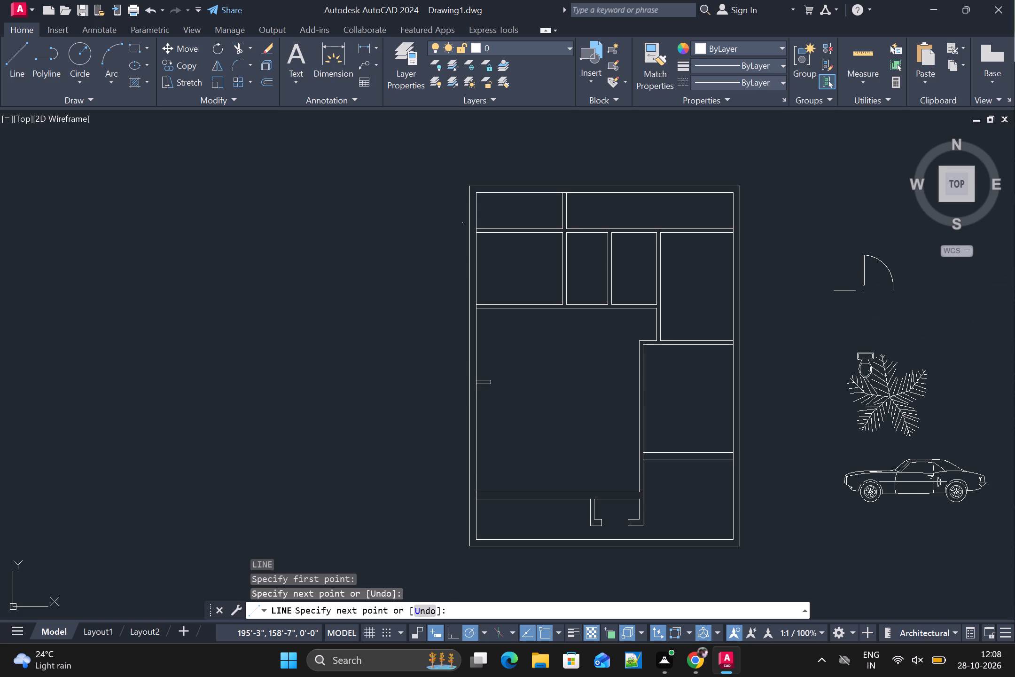
Move the door block from outside the plan to the lower wall of the first narrow middle room, at its west corner.
text(m)
key(space)
scroll(874, 286, up, 1)
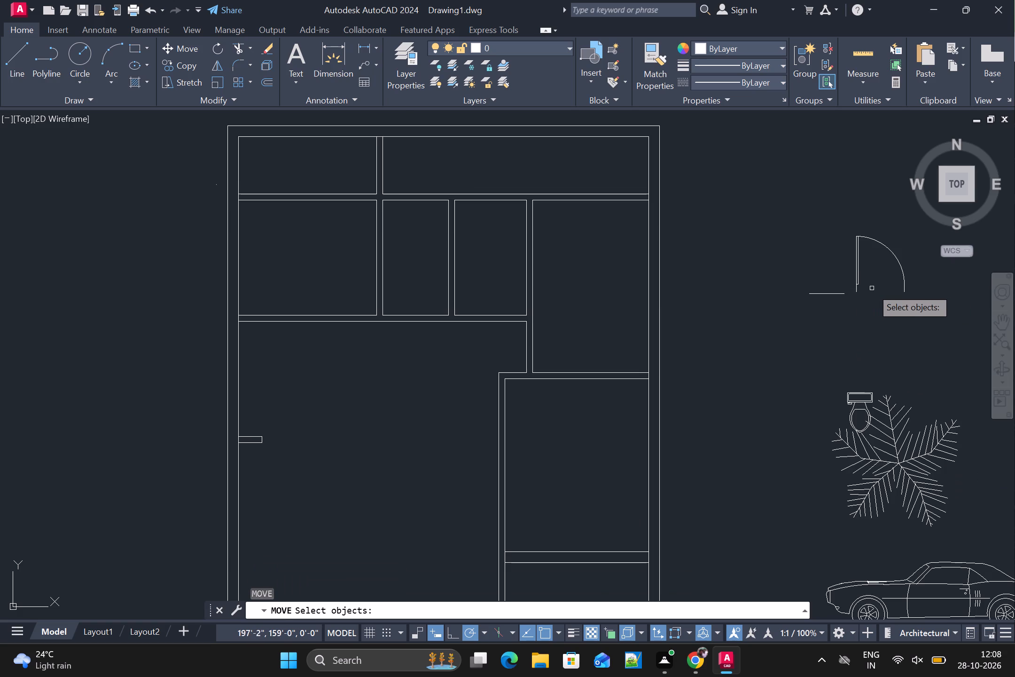
click(856, 285)
key(space)
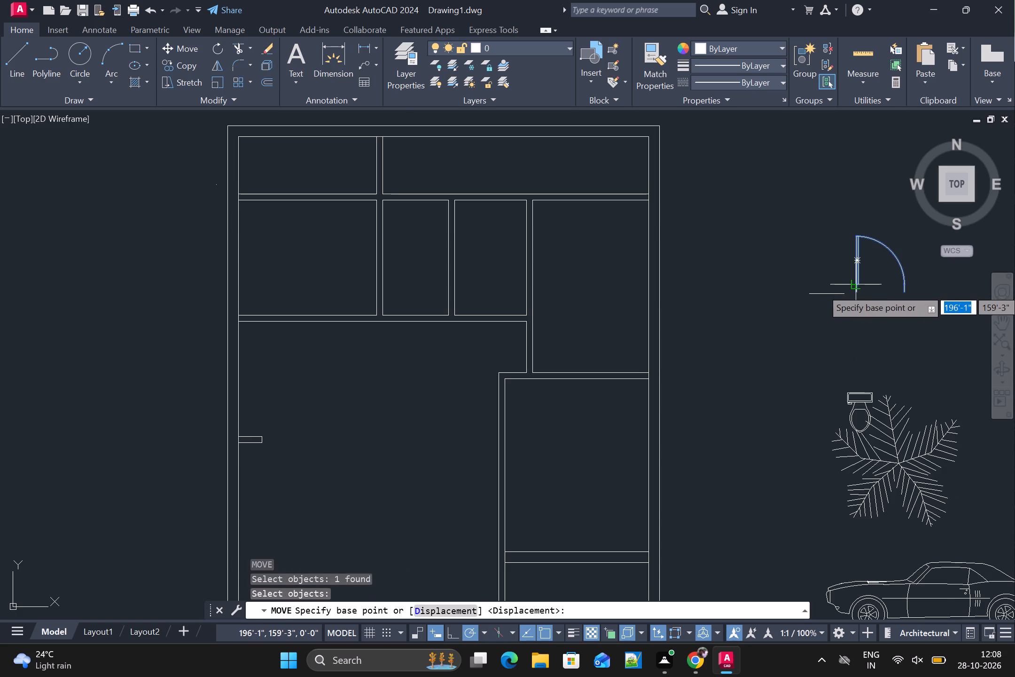
scroll(856, 294, up, 2)
click(858, 294)
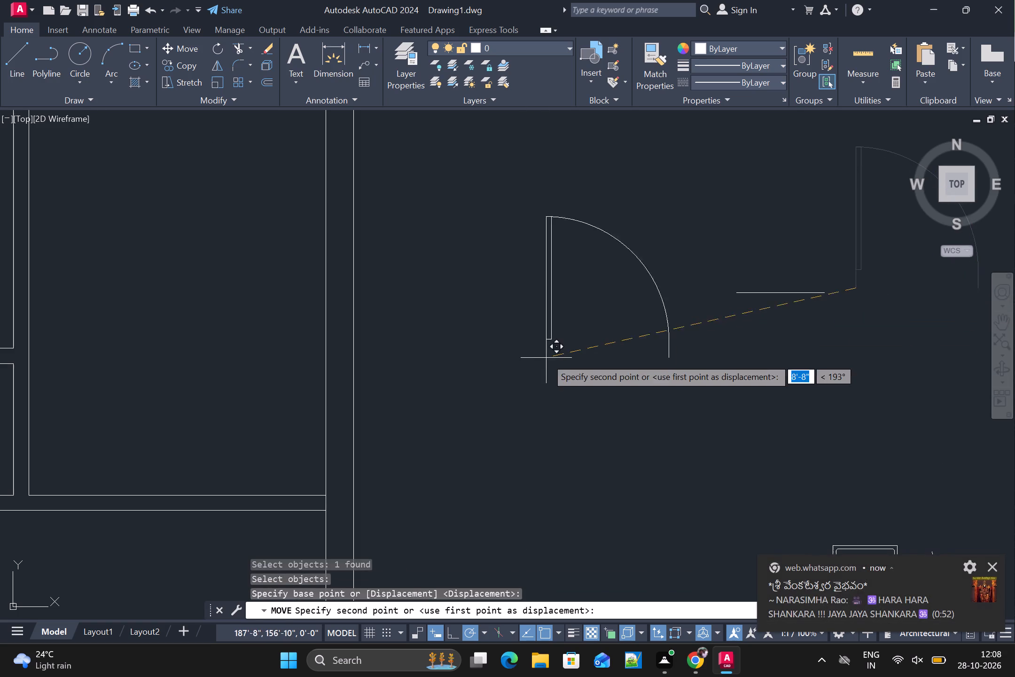
scroll(548, 358, down, 3)
middle_drag(523, 358, 675, 330)
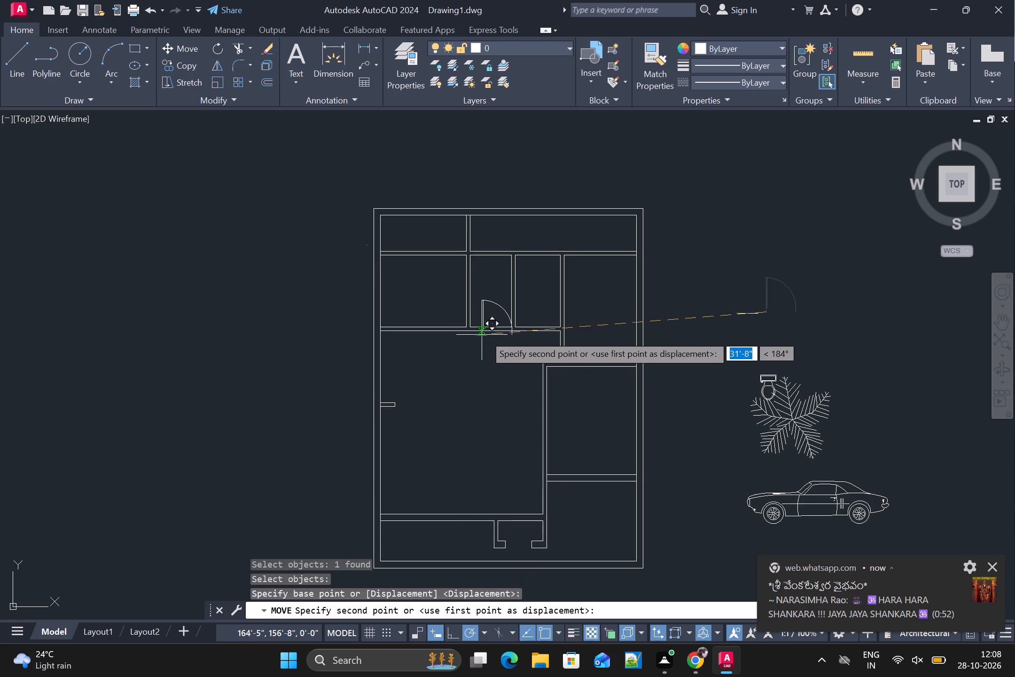
scroll(484, 327, up, 1)
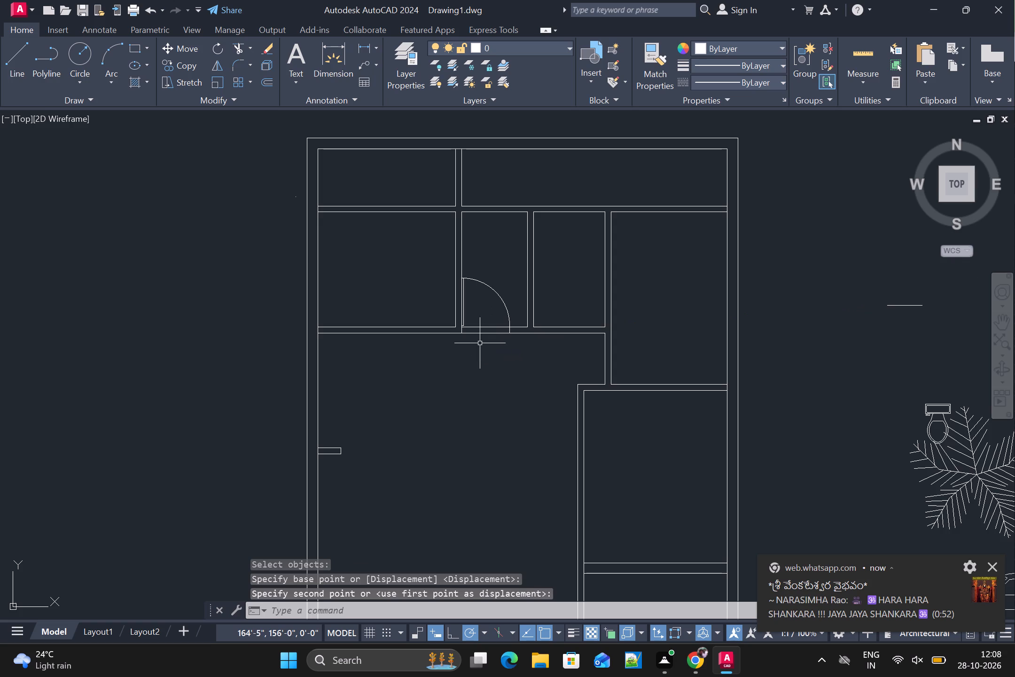
Scale the door block down slightly about the lower end of its hinge side.
scroll(475, 336, up, 2)
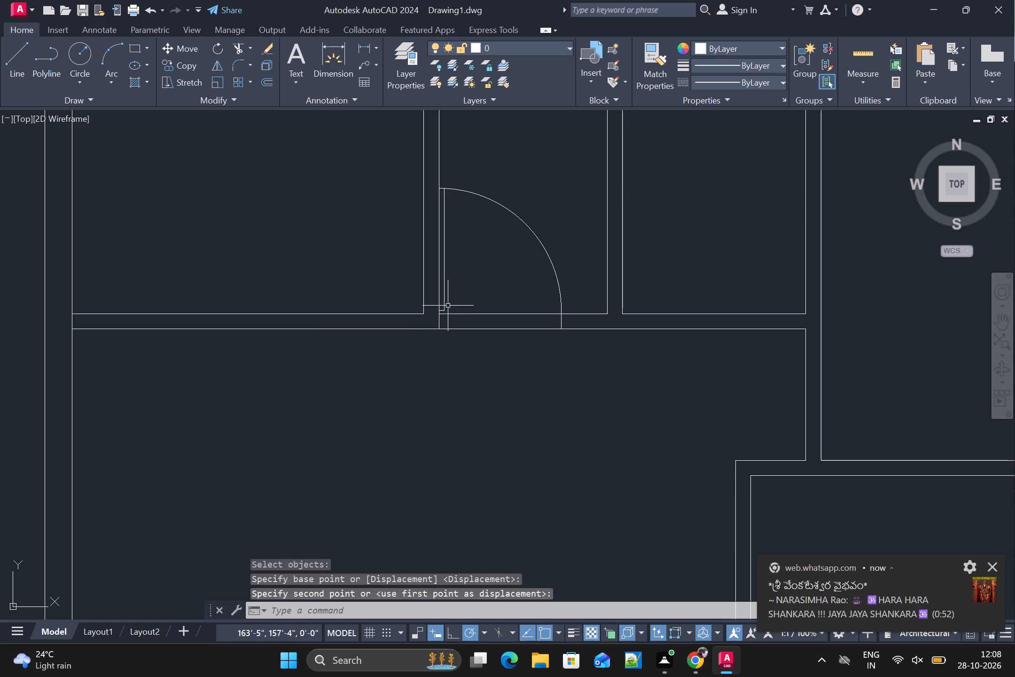
click(445, 307)
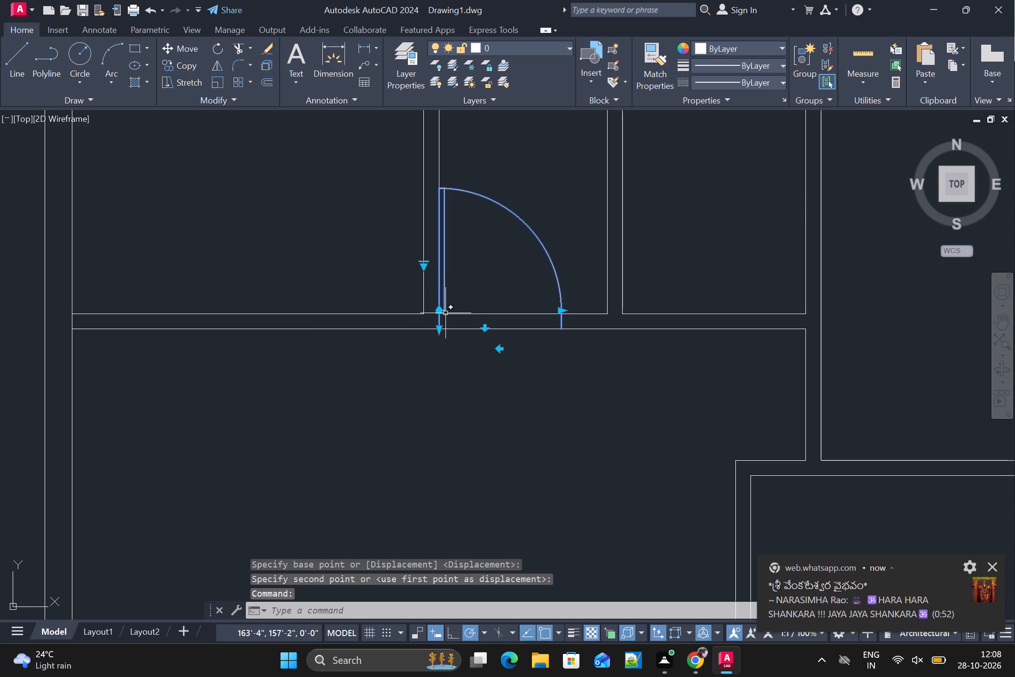
text(sc)
key(space)
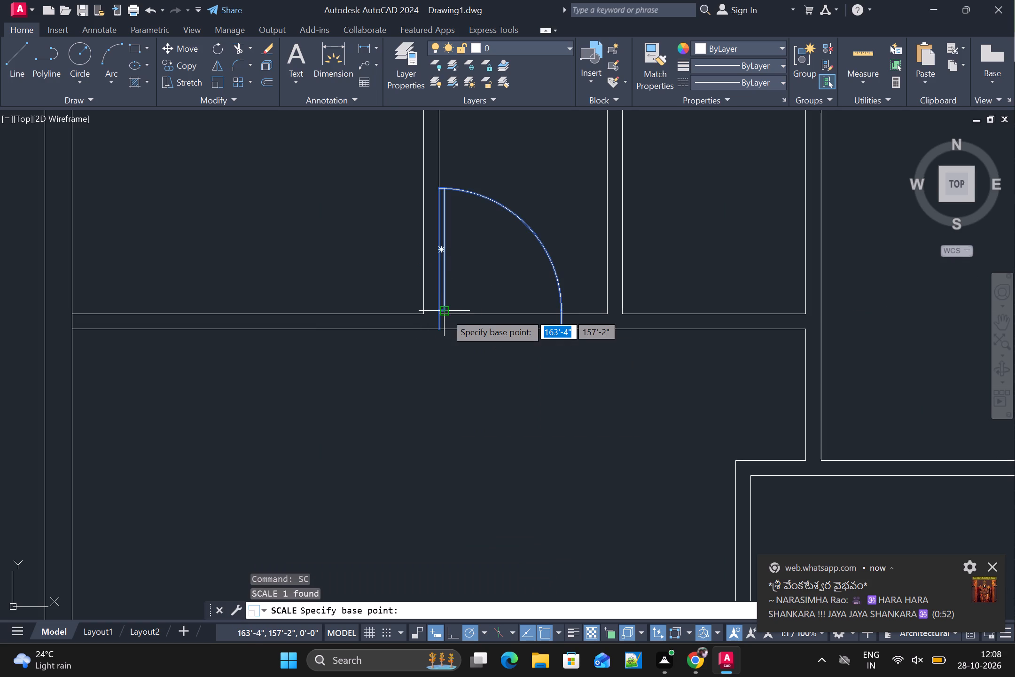
click(437, 322)
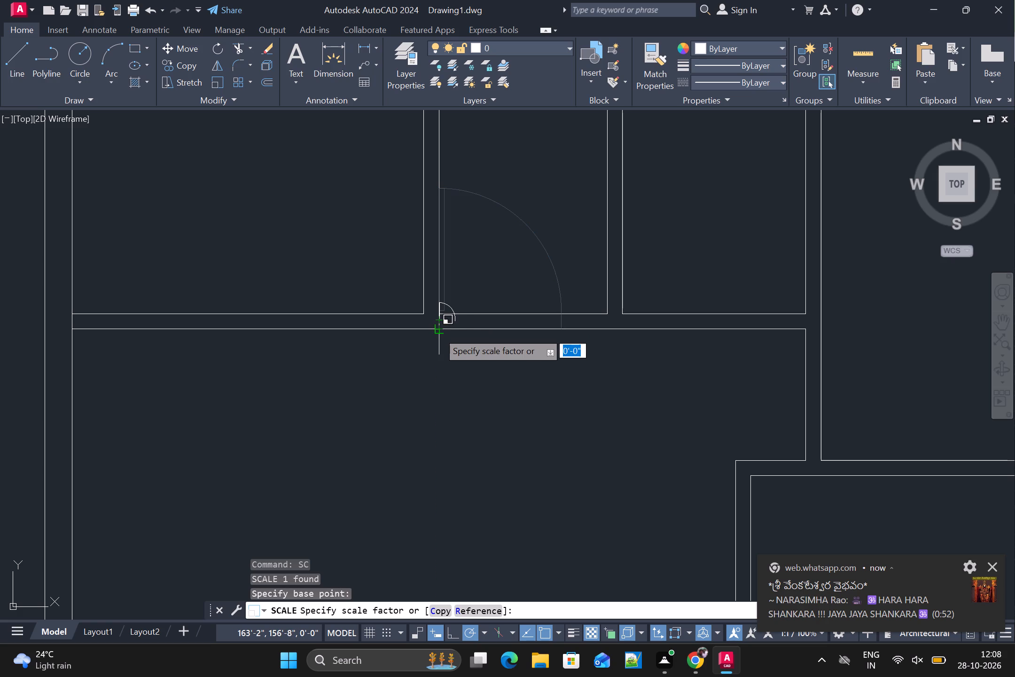
click(440, 361)
Copy the scaled door and paste it onto the lower wall of the adjacent narrow room to the east.
scroll(450, 335, up, 1)
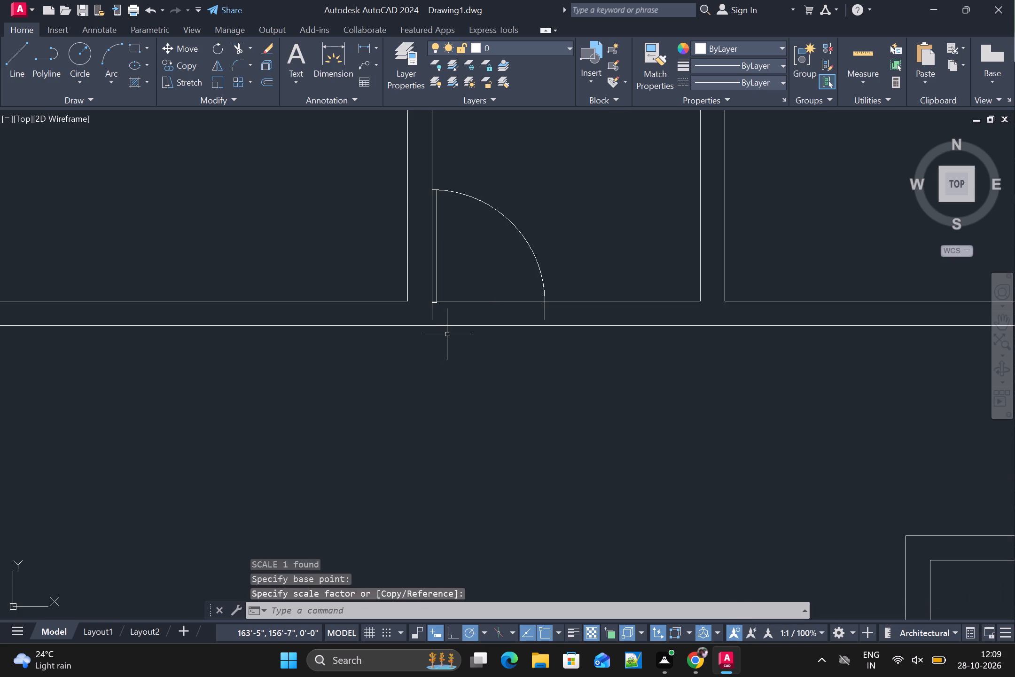
click(434, 315)
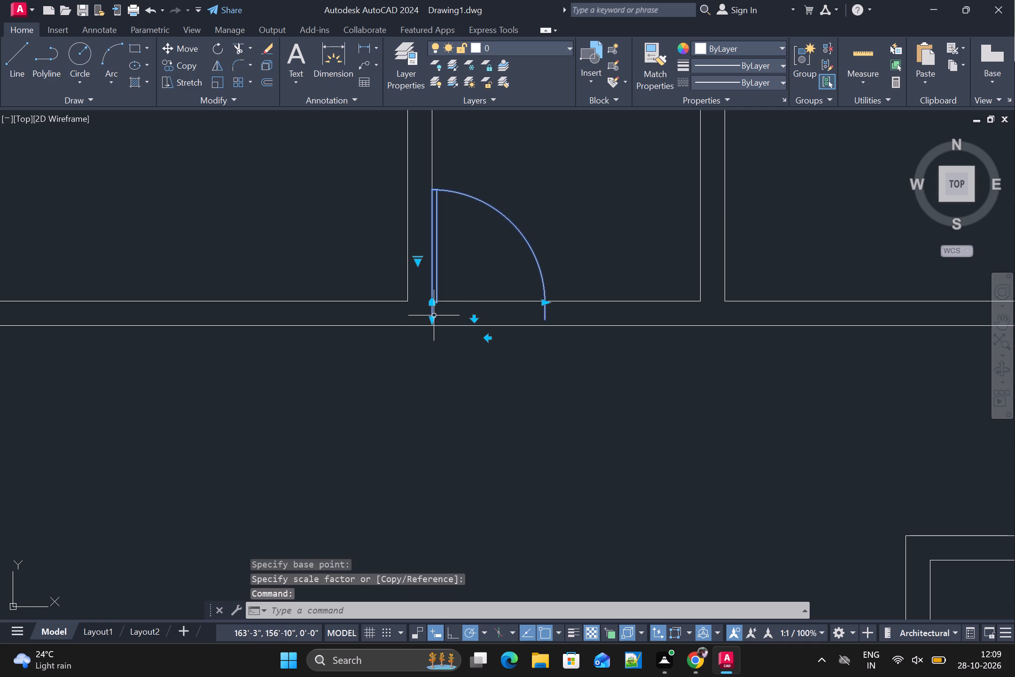
key(ctrl+c)
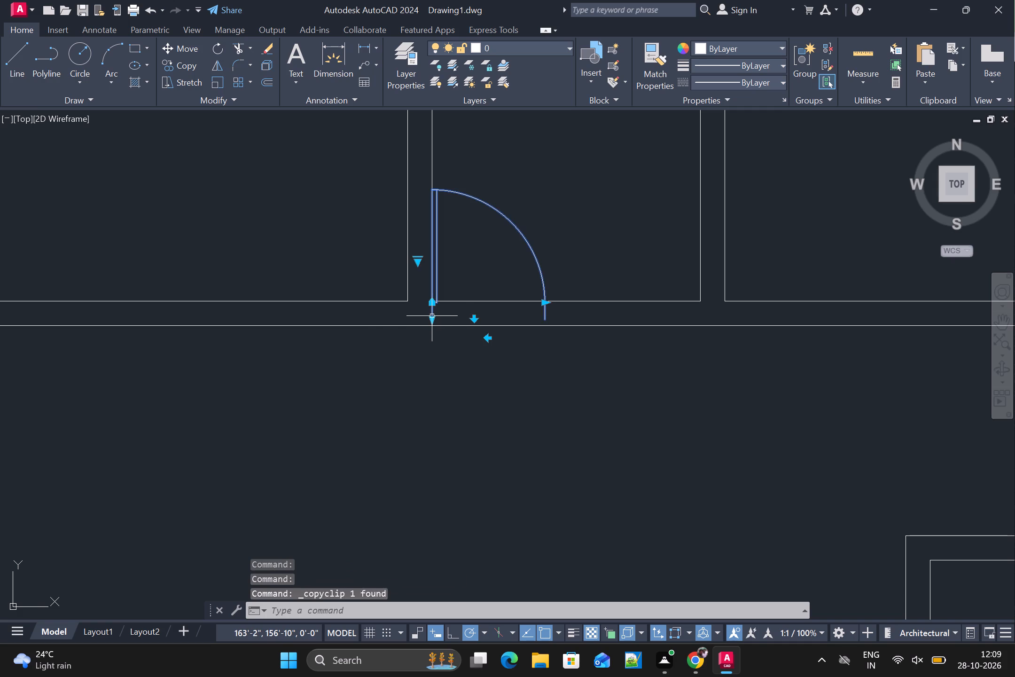
key(ctrl+v)
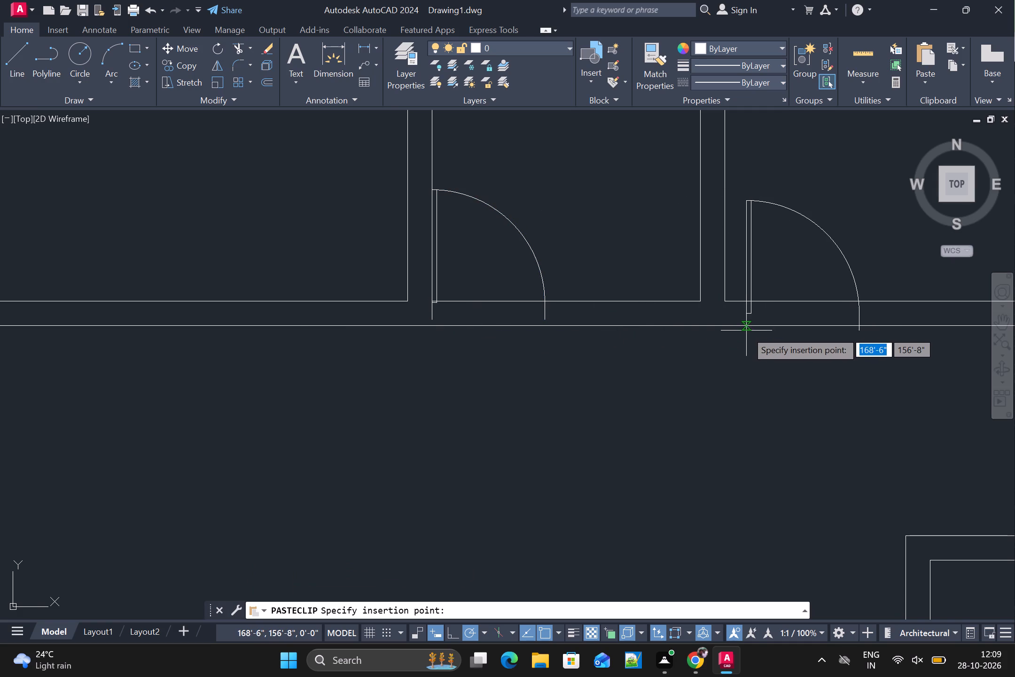
scroll(748, 333, down, 1)
middle_drag(764, 337, 612, 369)
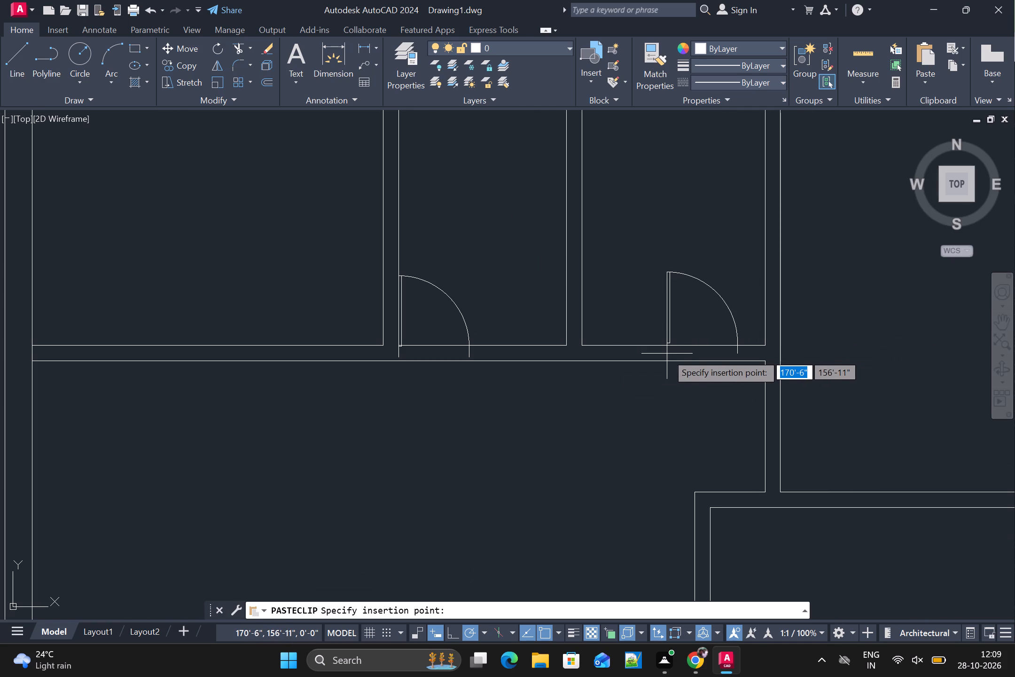
click(667, 357)
Move the first door slightly away from the room corner so its base sits on the lower wall line.
scroll(643, 372, down, 1)
middle_drag(639, 372, 713, 359)
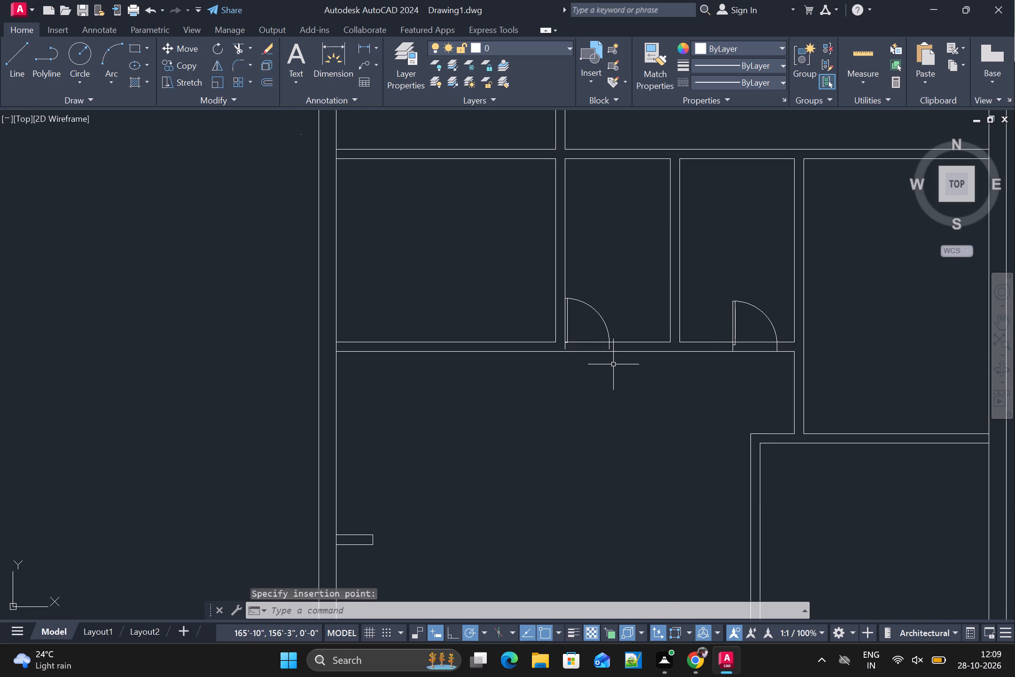
scroll(568, 355, up, 2)
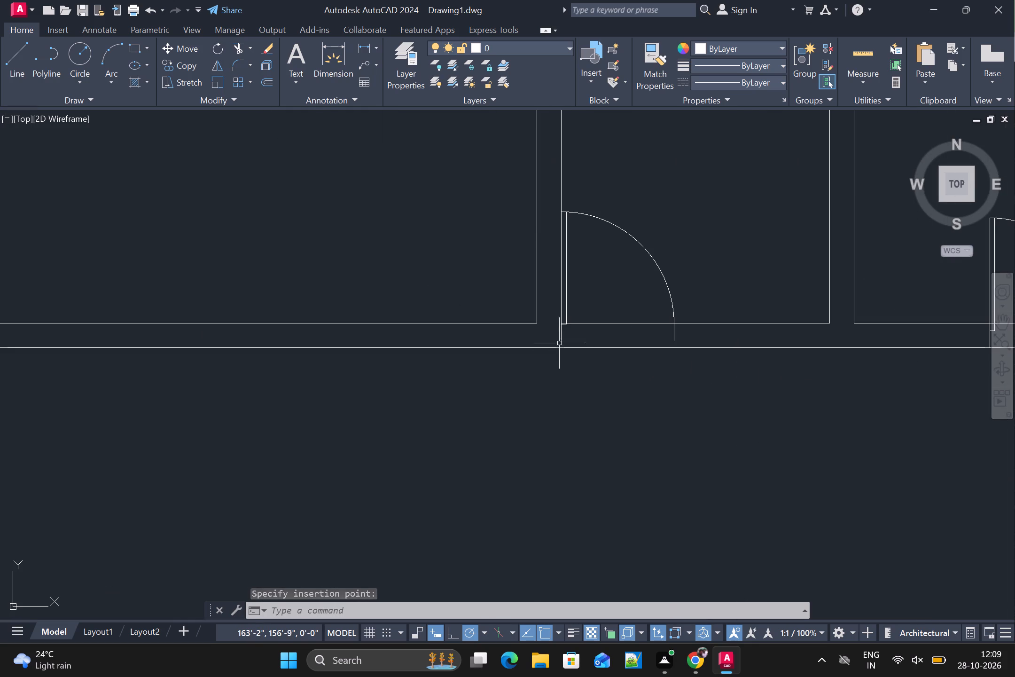
click(562, 338)
key(m)
key(space)
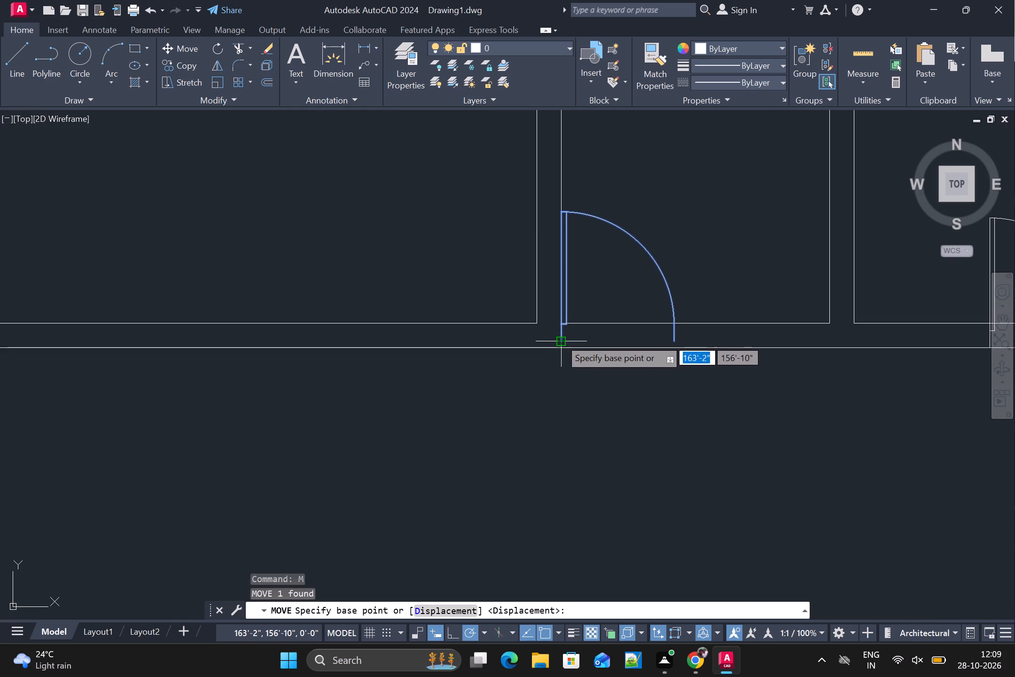
scroll(575, 341, up, 2)
click(541, 344)
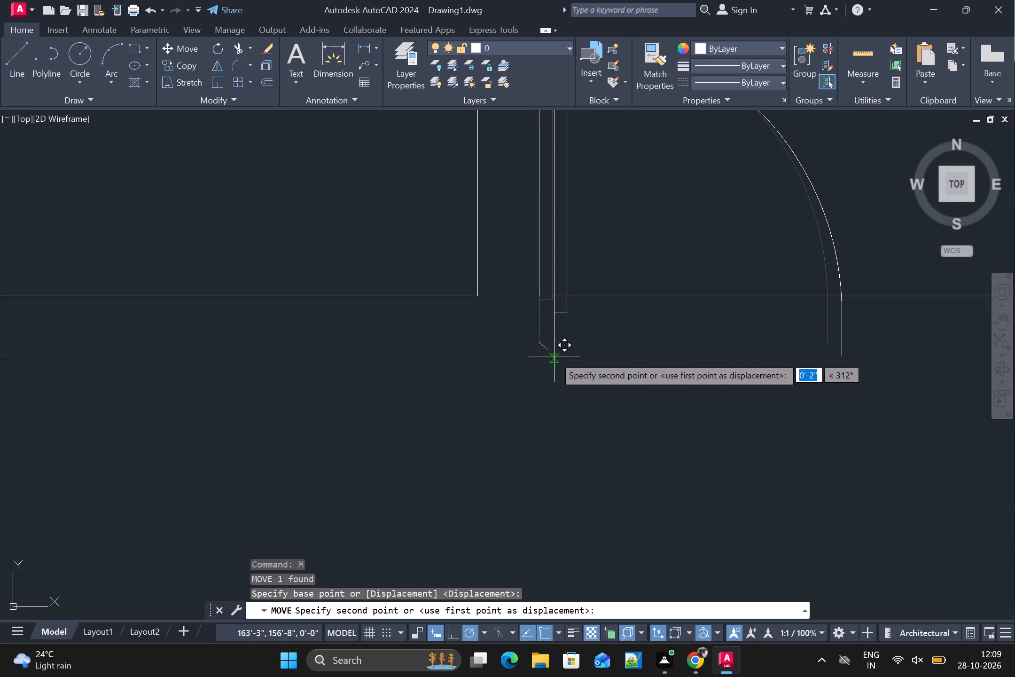
click(553, 357)
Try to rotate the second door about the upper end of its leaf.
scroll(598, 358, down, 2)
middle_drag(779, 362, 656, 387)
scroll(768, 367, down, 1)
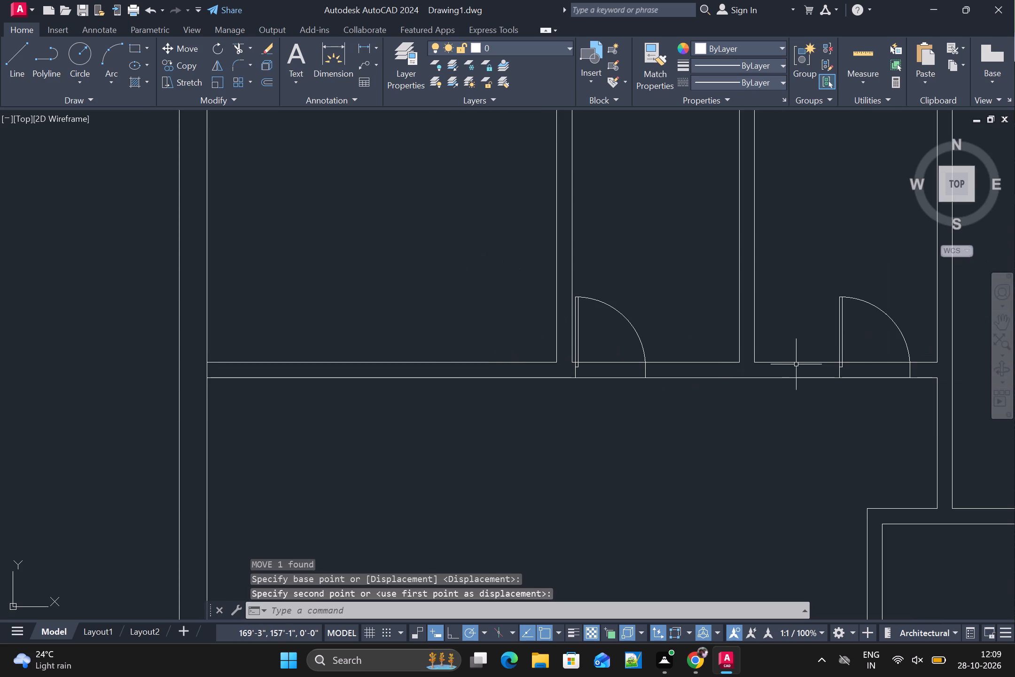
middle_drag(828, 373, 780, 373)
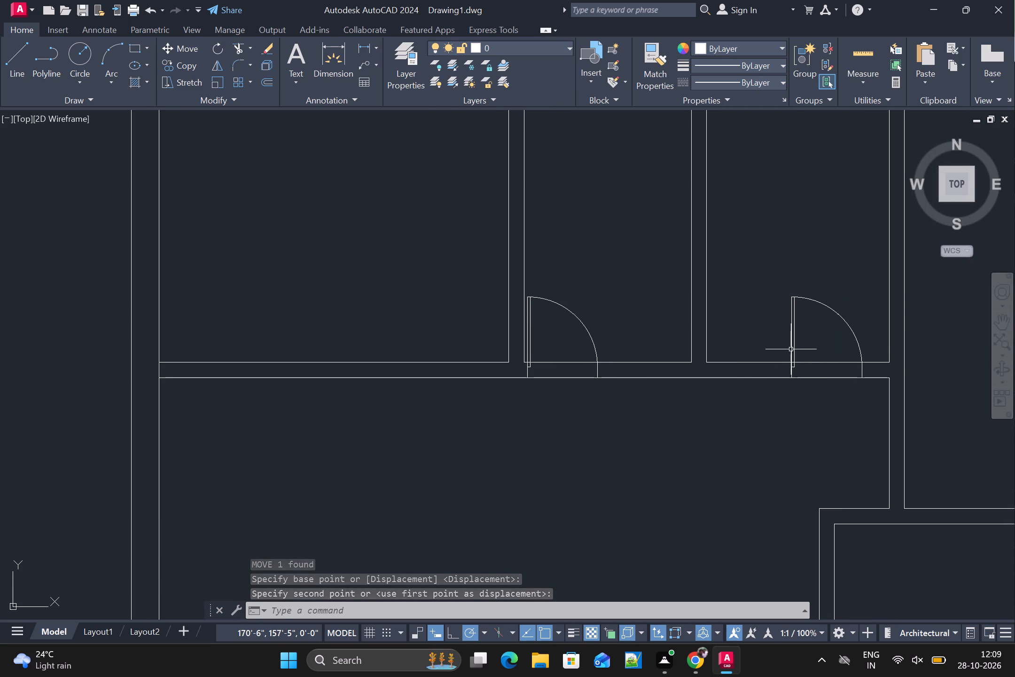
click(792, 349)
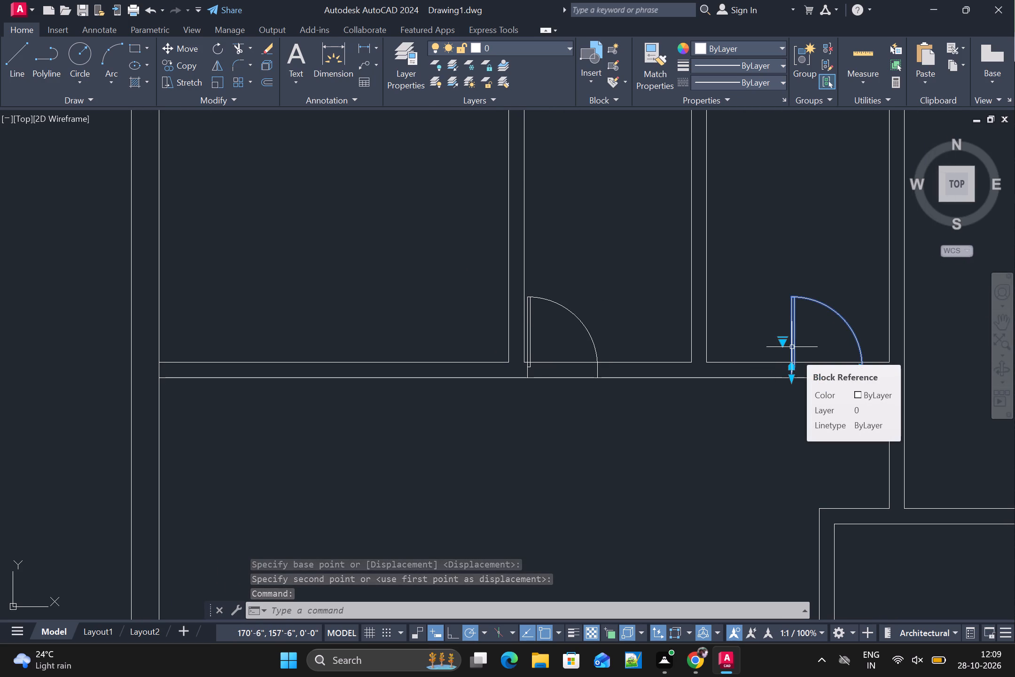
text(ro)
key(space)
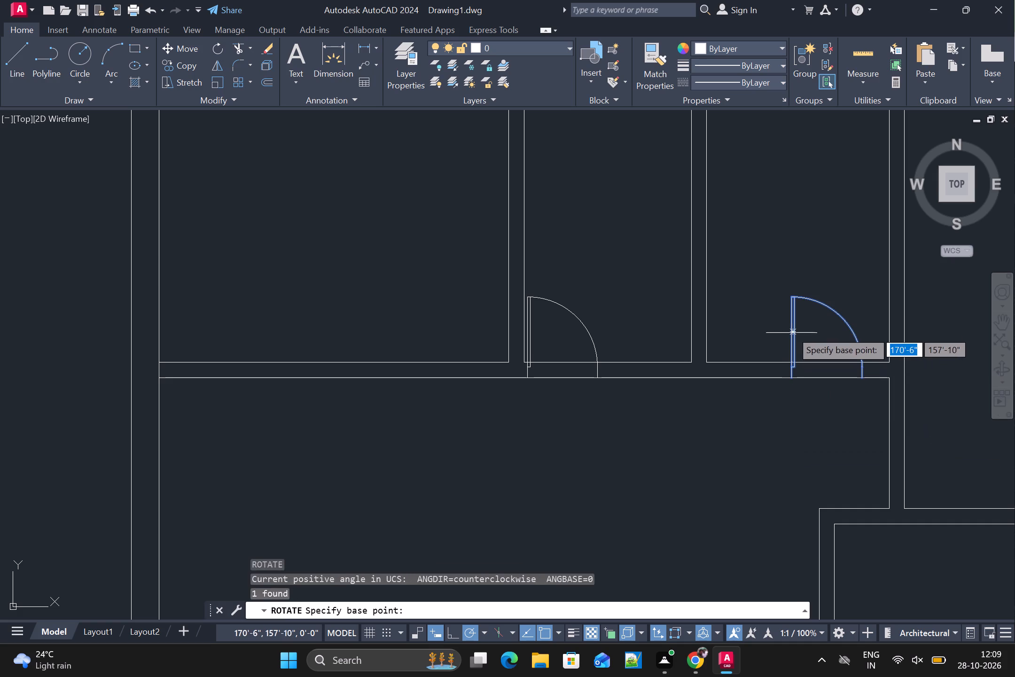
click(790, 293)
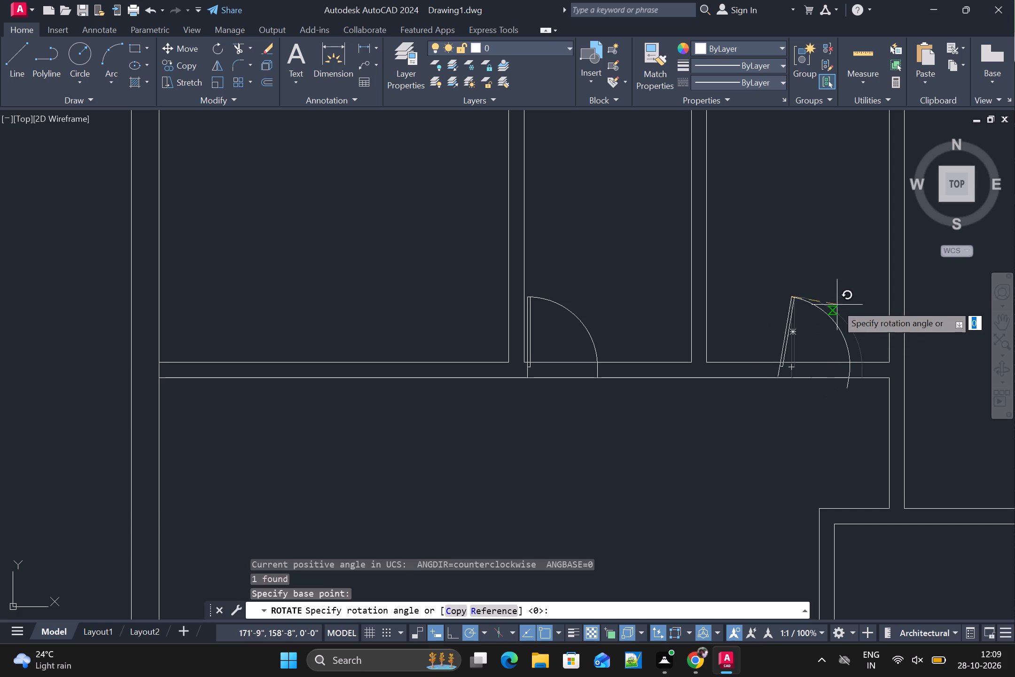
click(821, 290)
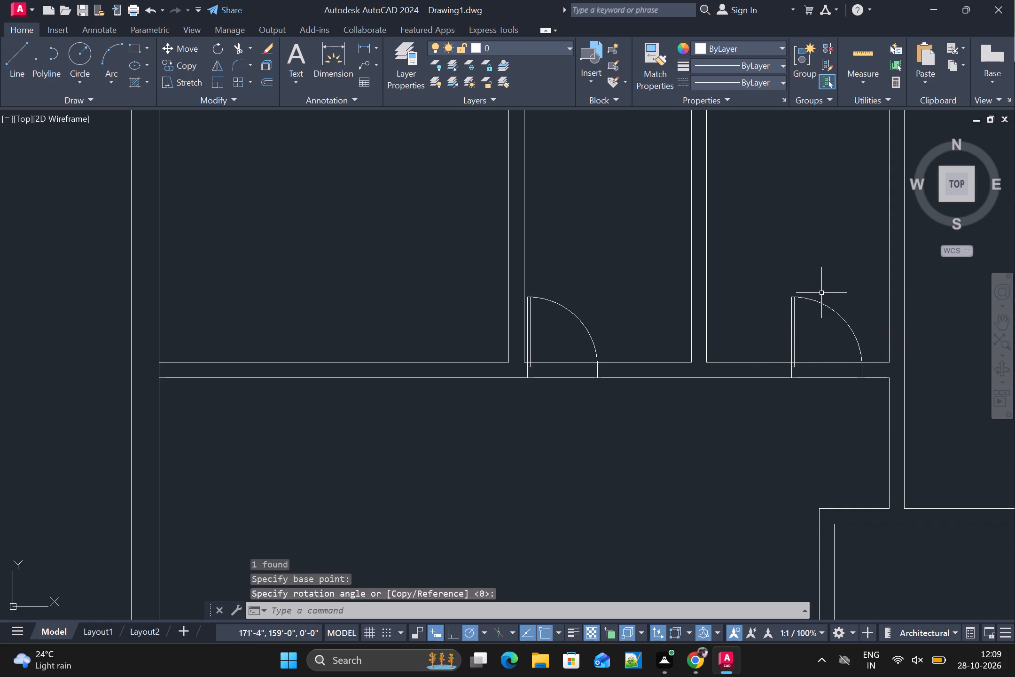
Mirror the second door about a vertical line at its latch side, erasing the source door.
text(mi)
key(space)
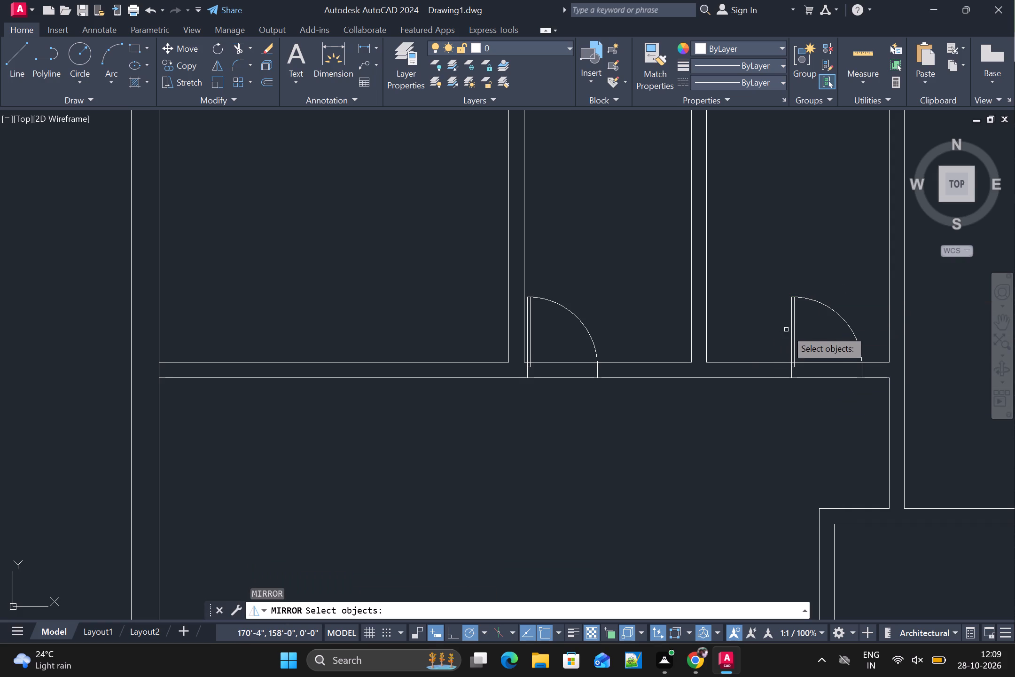
click(791, 328)
key(space)
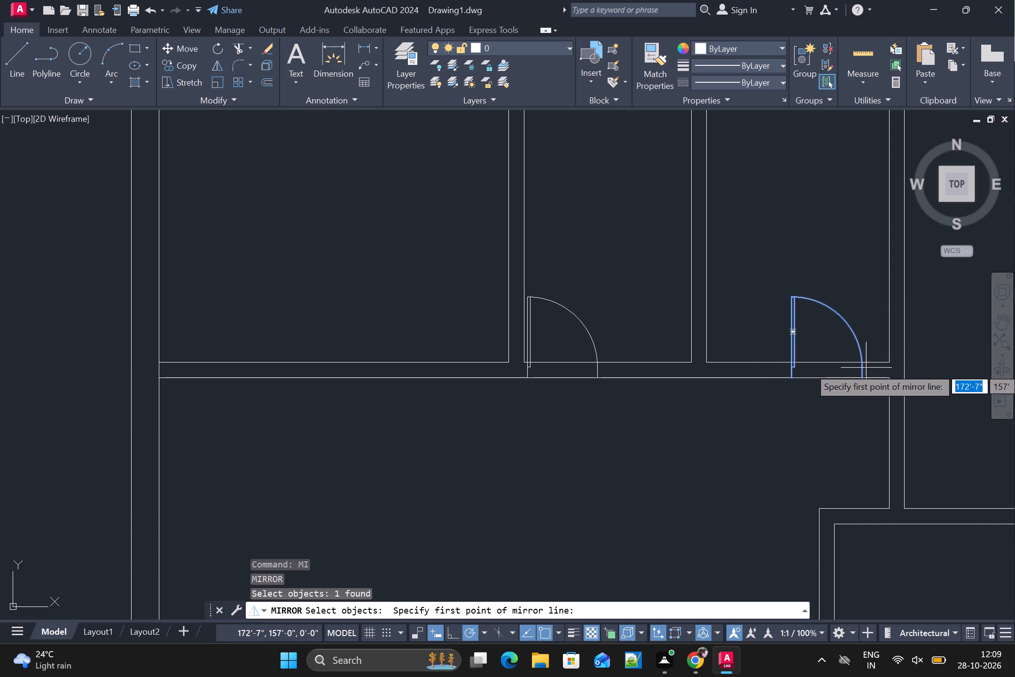
click(860, 352)
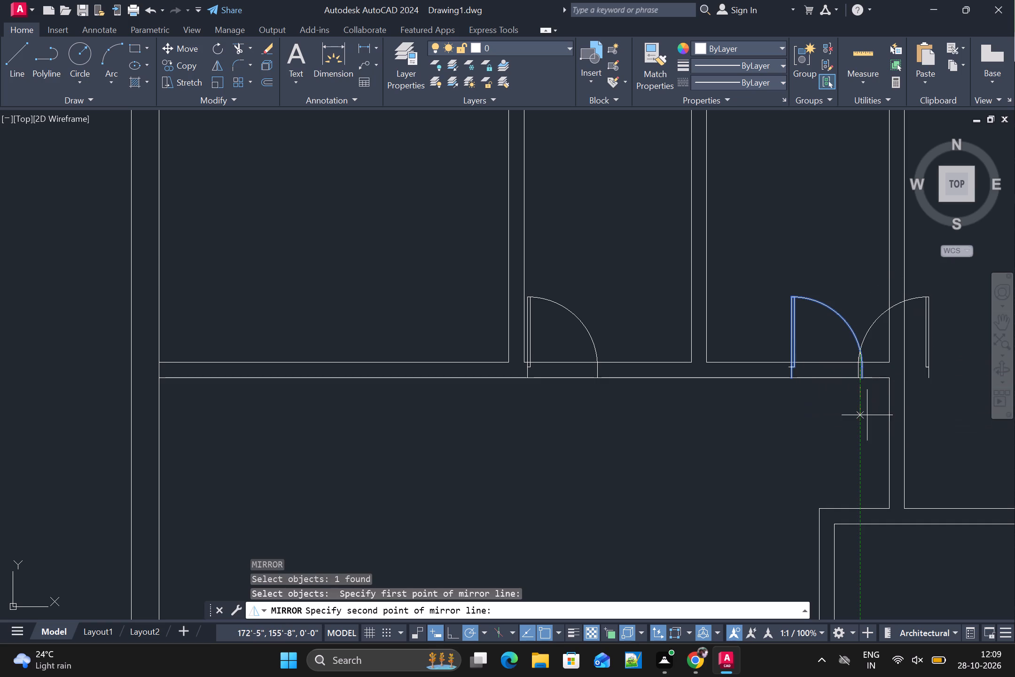
click(866, 425)
drag(885, 458, 866, 425)
Move the mirrored door back into the second narrow room, onto the lower wall line near the room's east corner.
click(929, 349)
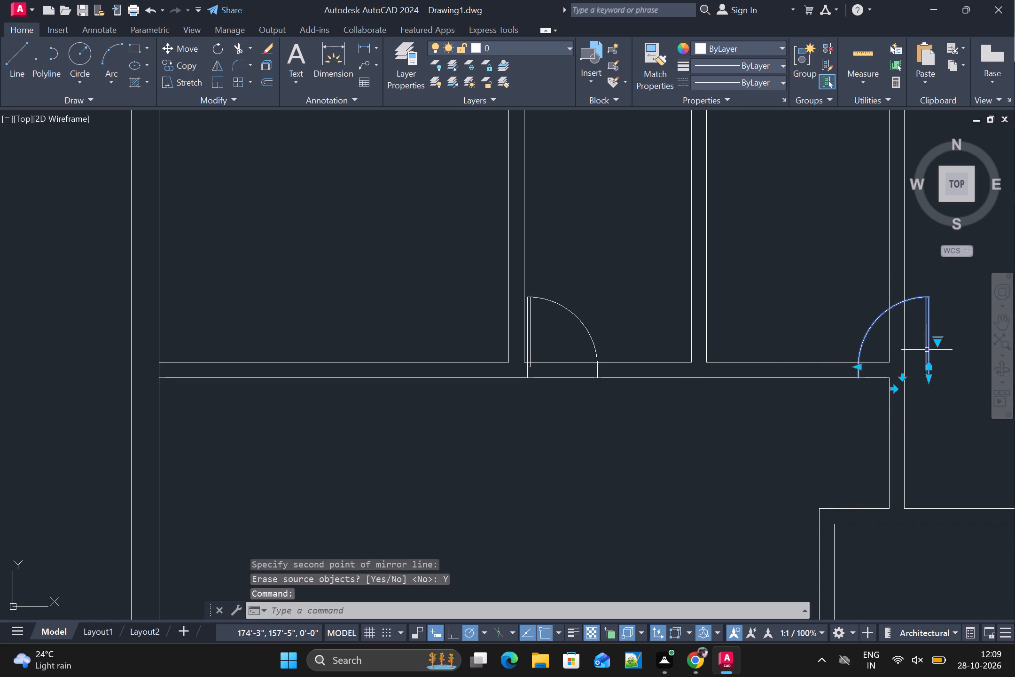
text(m)
key(space)
click(929, 381)
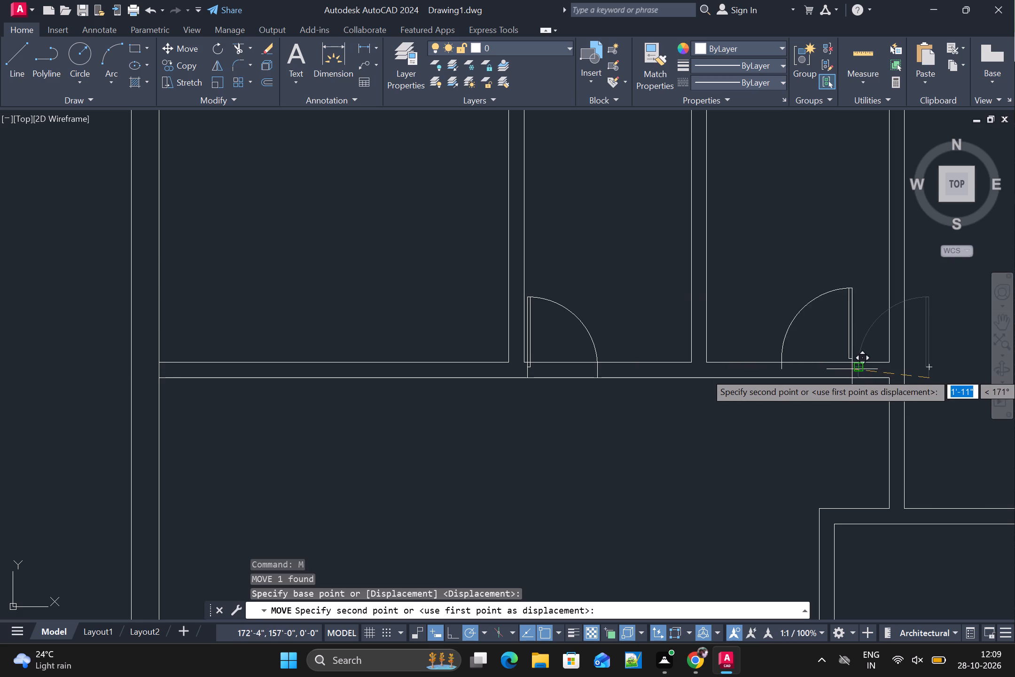
click(873, 378)
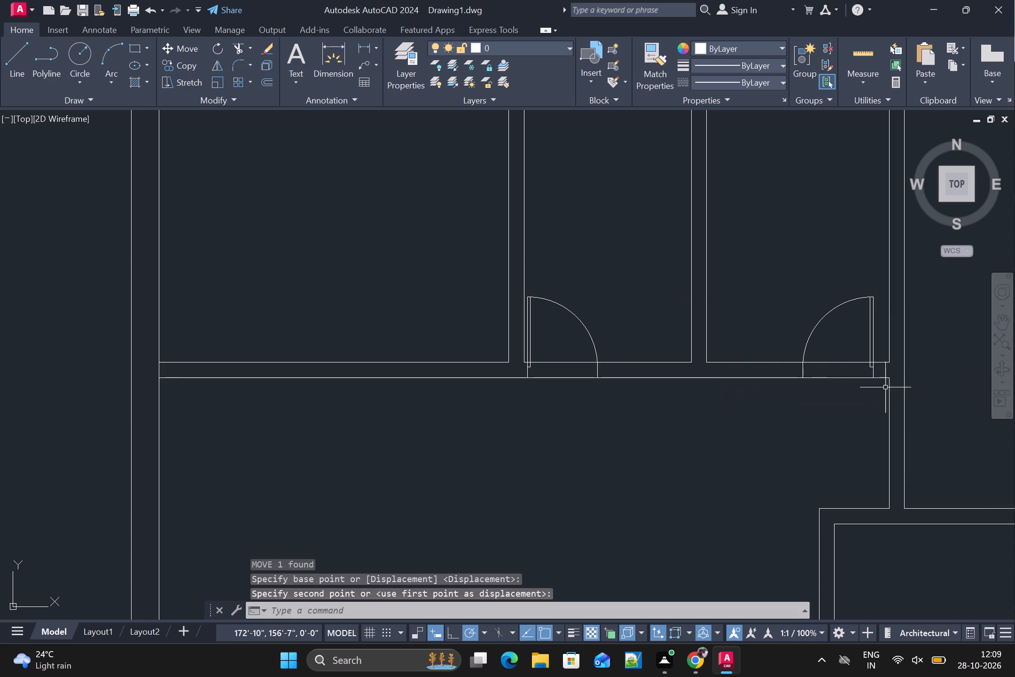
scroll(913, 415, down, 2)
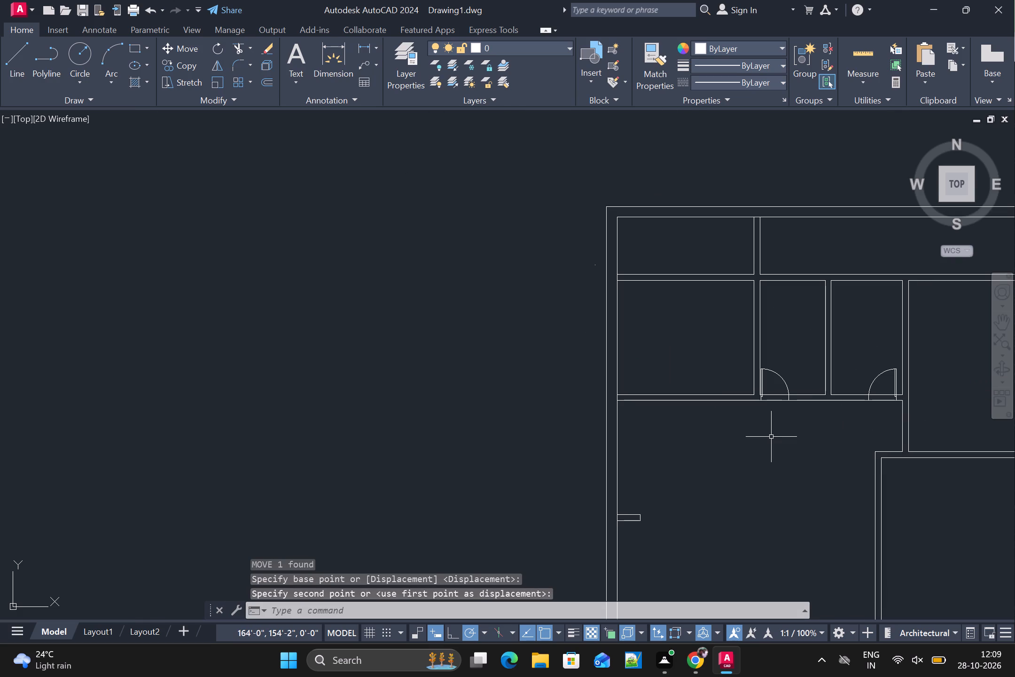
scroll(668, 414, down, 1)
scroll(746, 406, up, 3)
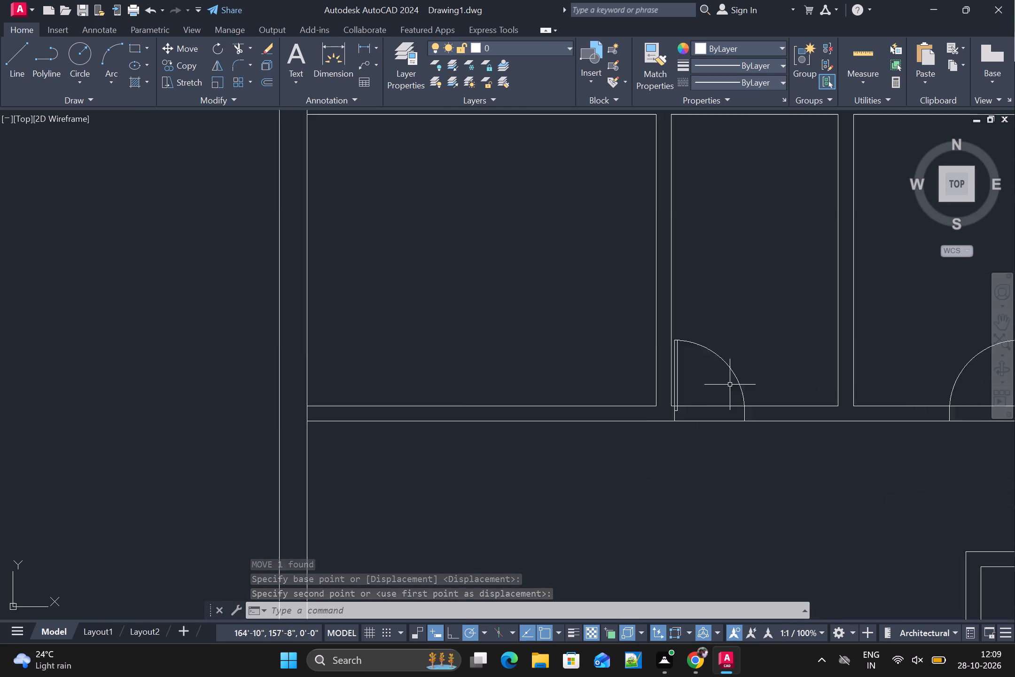
Copy the first narrow room's door and paste it onto the lower wall of the northwest room, near its west end.
scroll(730, 385, up, 1)
click(640, 428)
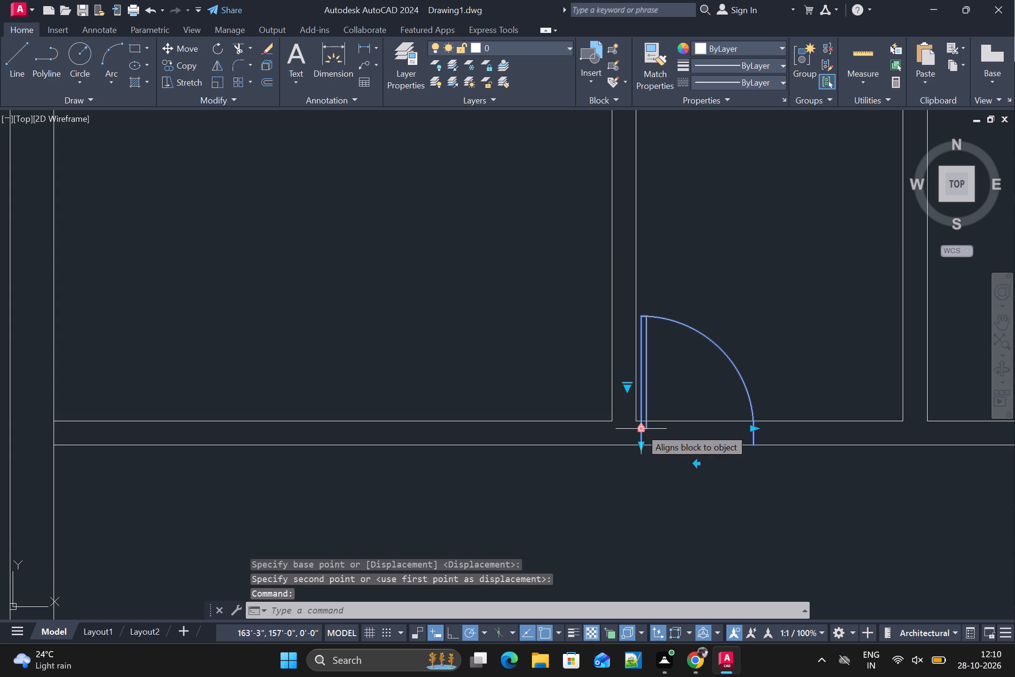
key(ctrl+c)
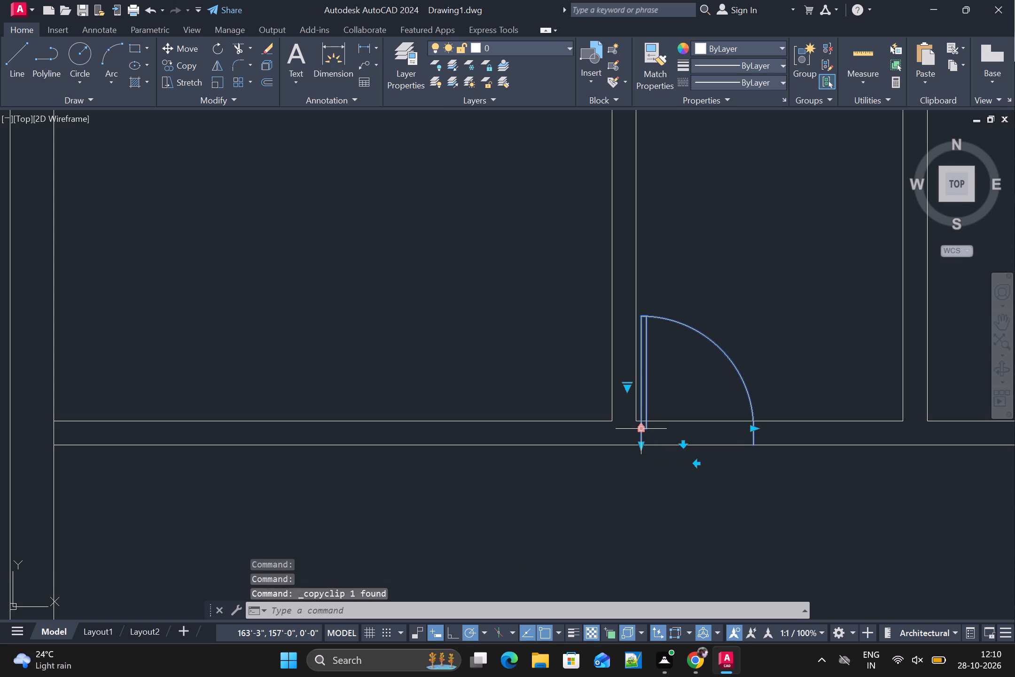
key(ctrl+v)
scroll(463, 365, down, 3)
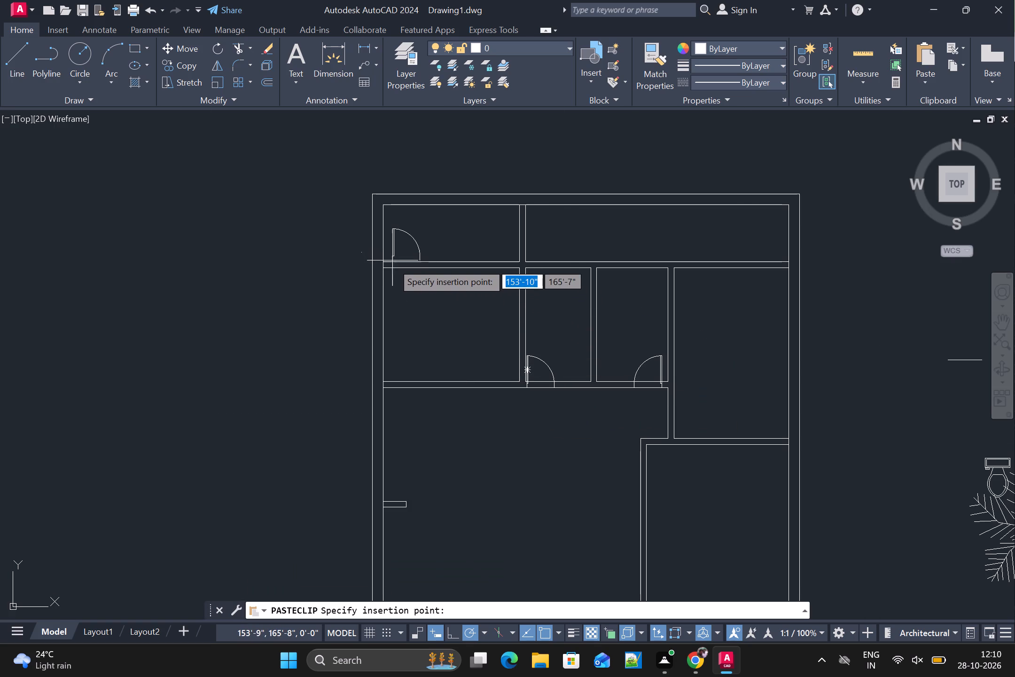
click(391, 268)
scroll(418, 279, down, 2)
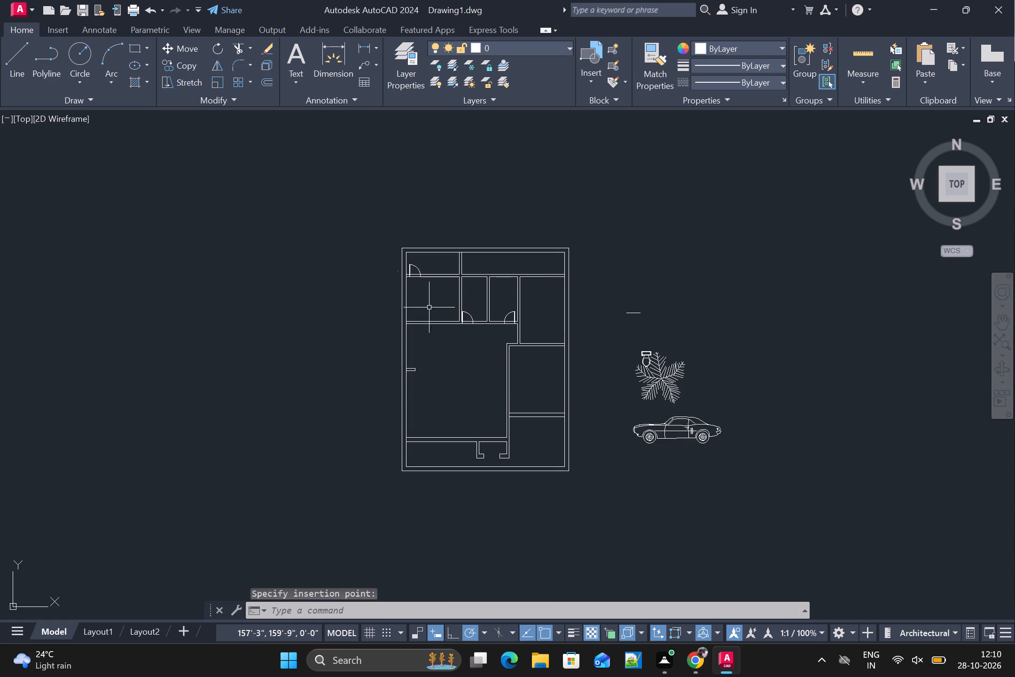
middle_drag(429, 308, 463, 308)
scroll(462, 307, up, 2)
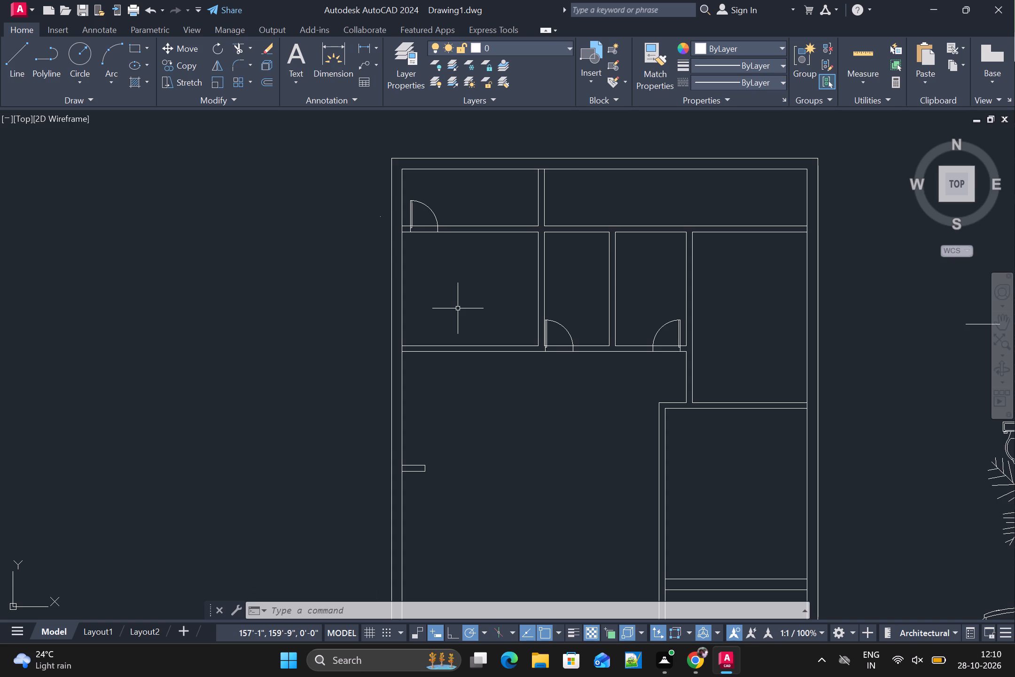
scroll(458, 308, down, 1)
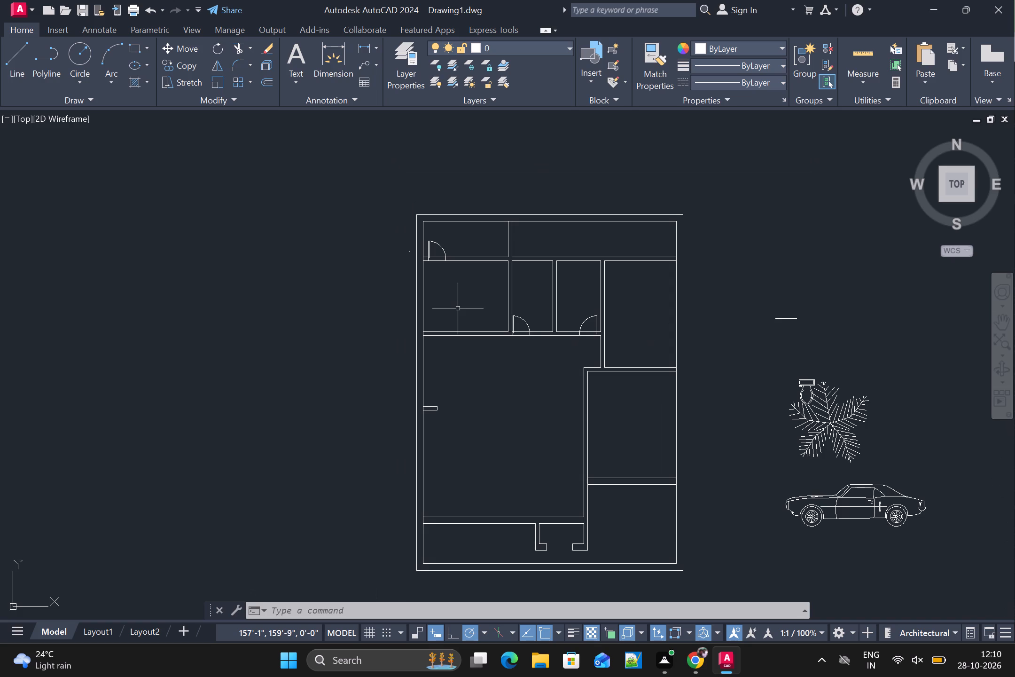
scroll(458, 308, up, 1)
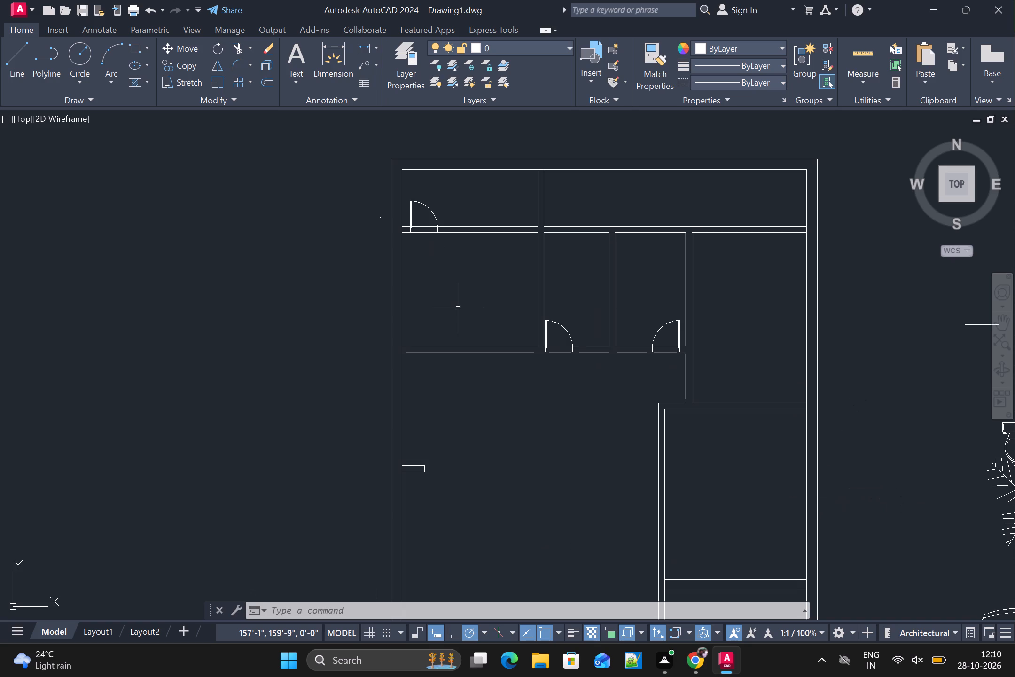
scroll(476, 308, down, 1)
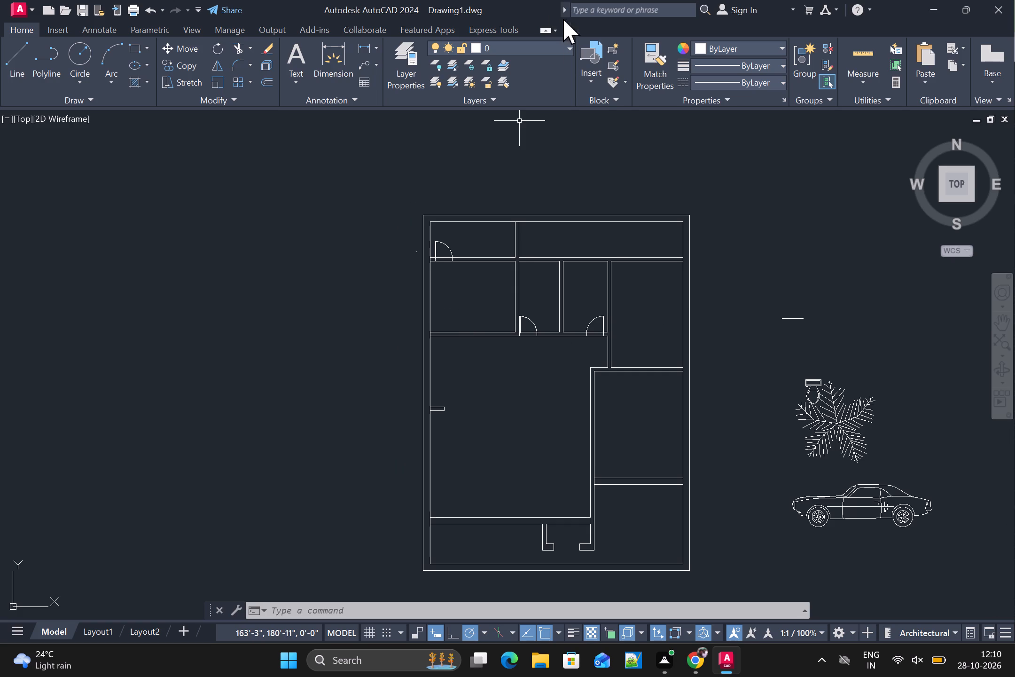
Insert the recent block A$C4CB00 in the upper east room and the Toilet block outside the plan's northeast corner.
click(589, 81)
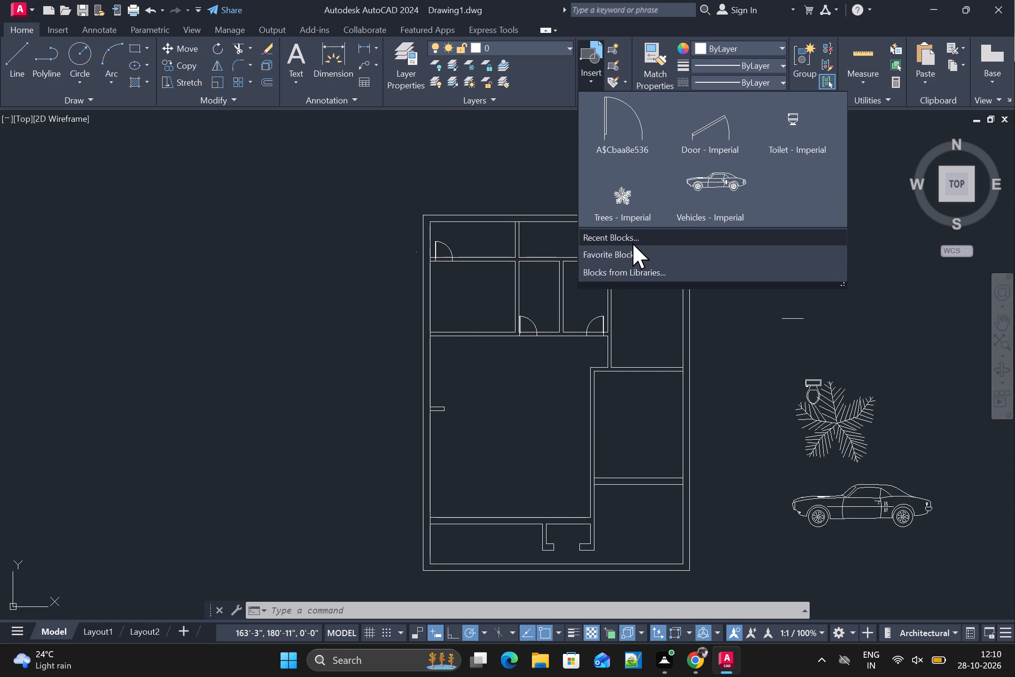
click(632, 243)
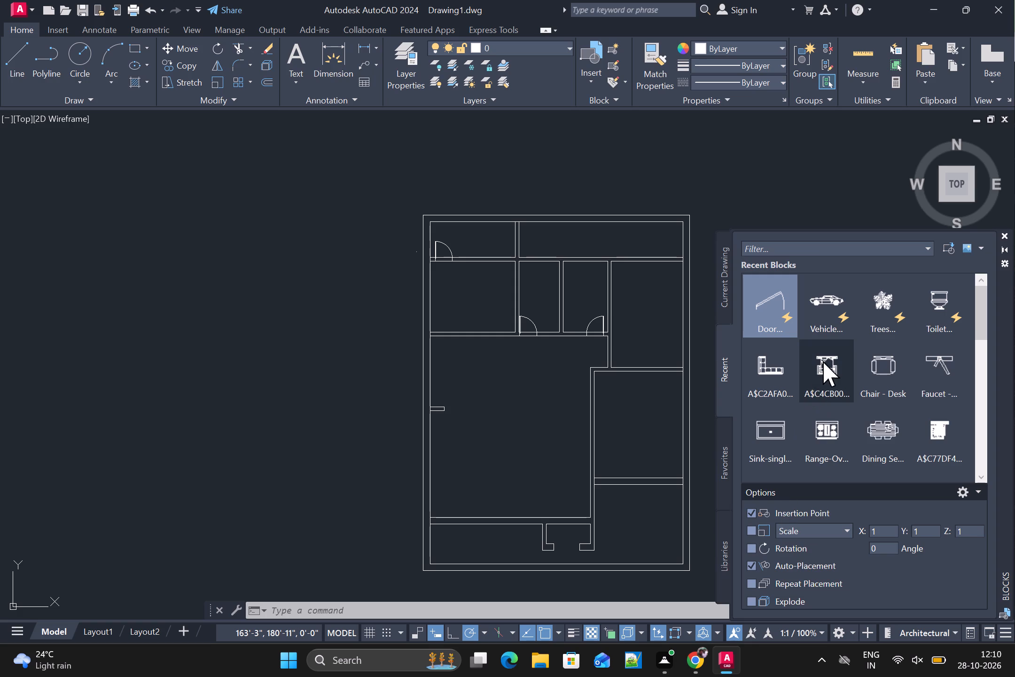
drag(816, 364, 658, 307)
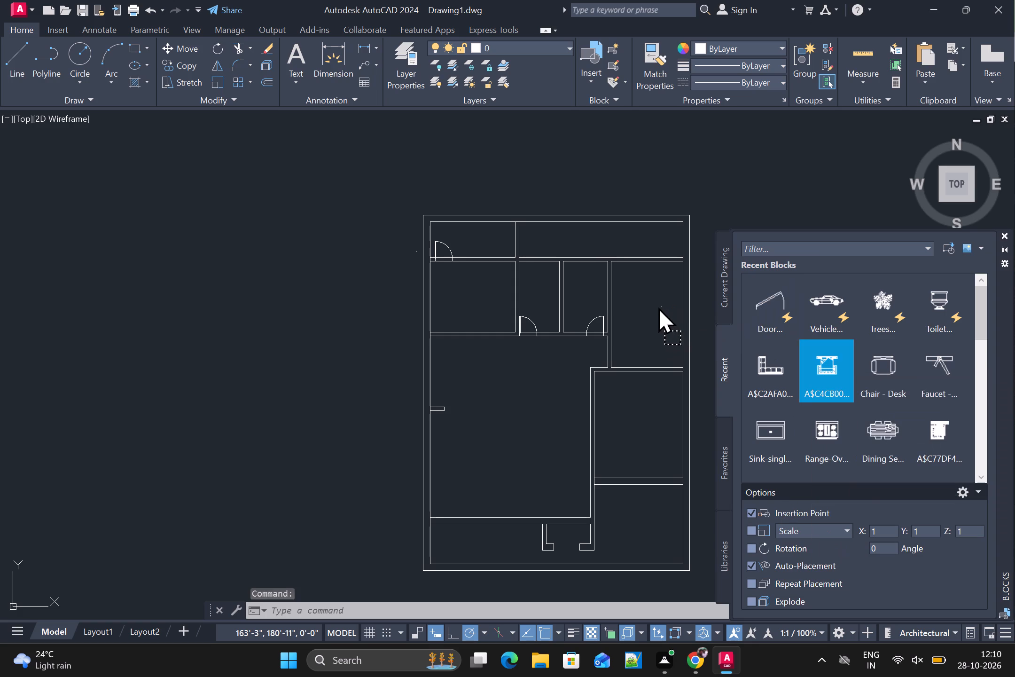
drag(658, 307, 655, 305)
drag(773, 363, 614, 400)
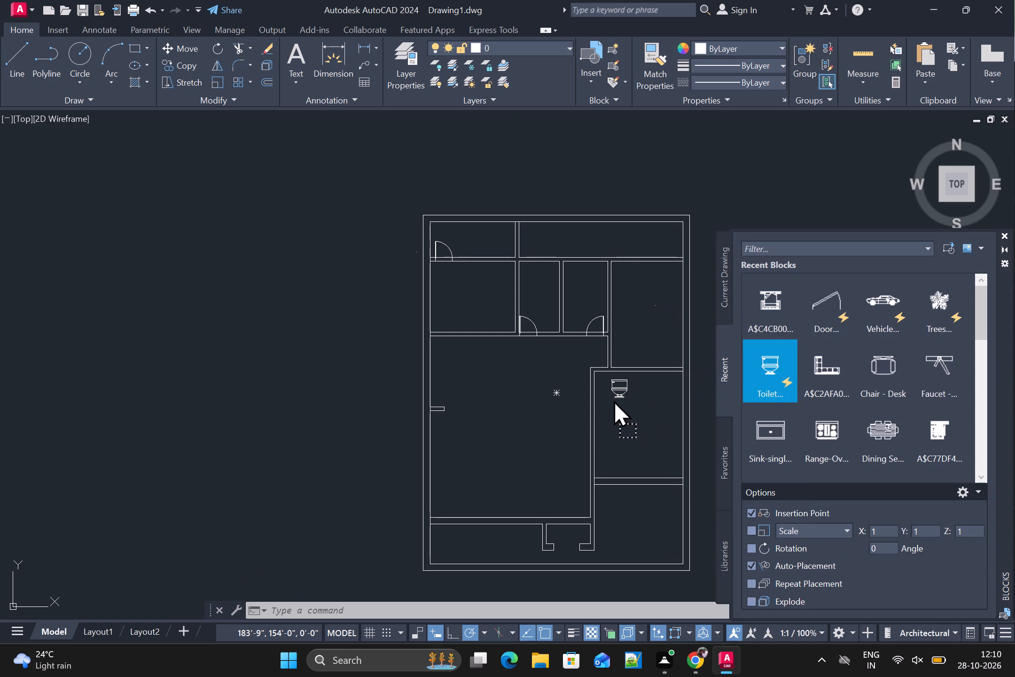
drag(614, 400, 716, 188)
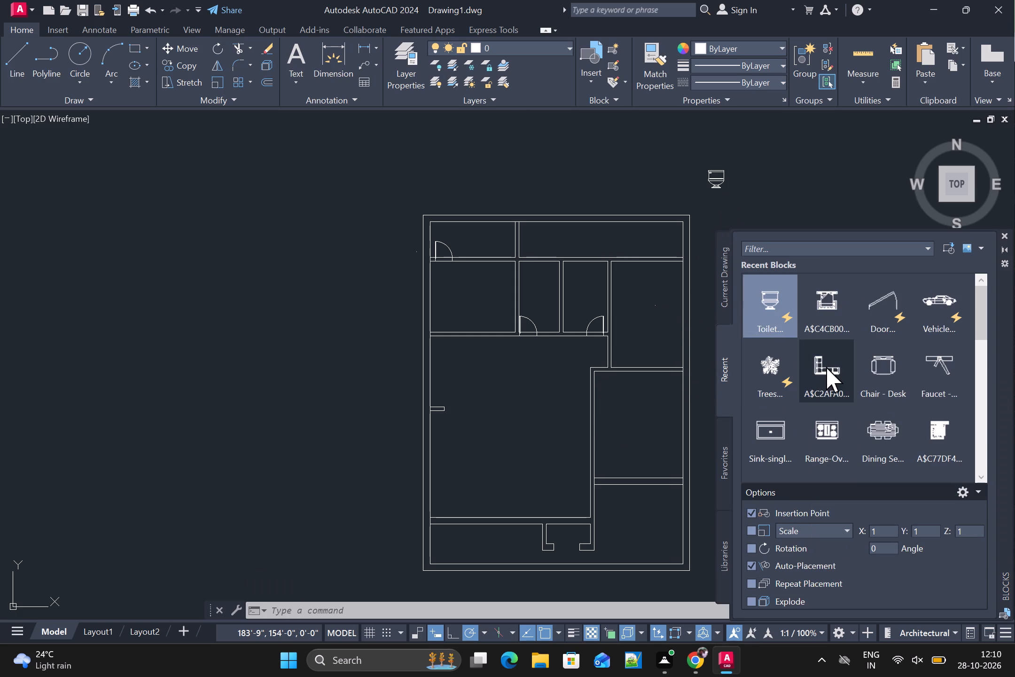
Insert the recent L-shaped block A$C2AFA0 and the Dining Set block in the middle of the large hall.
drag(826, 367, 489, 429)
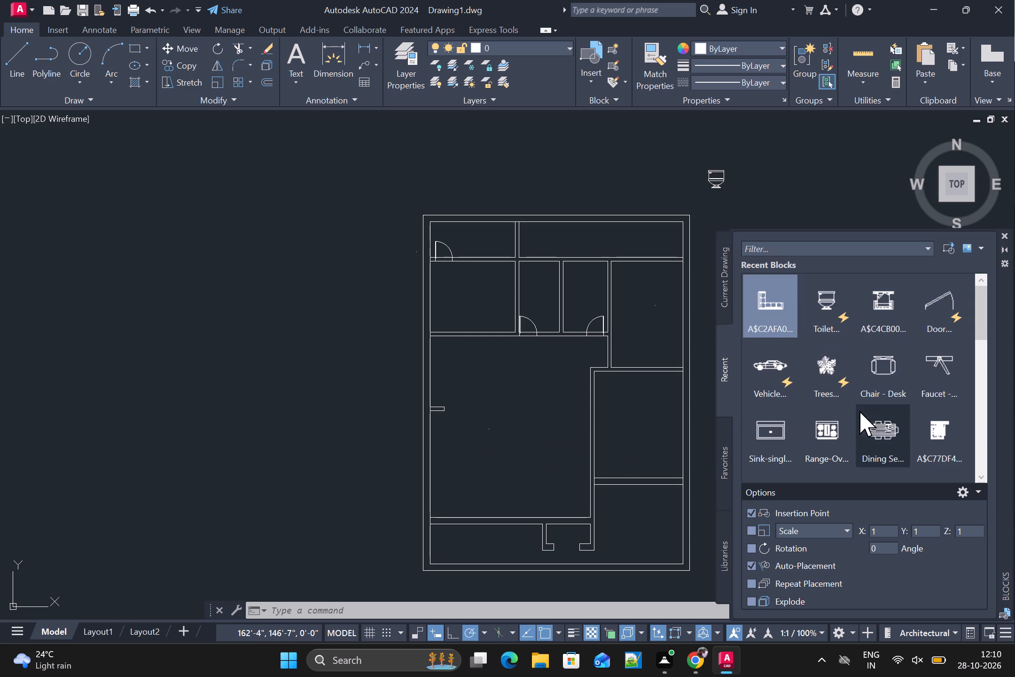
drag(888, 433, 520, 429)
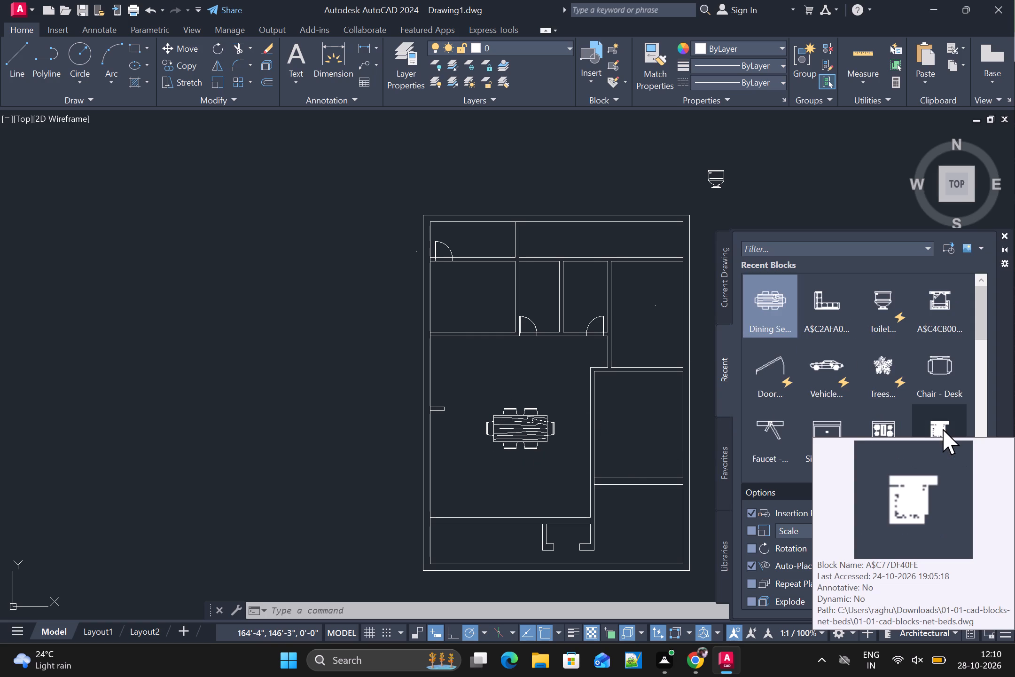
Insert the recent bed block A$C77DF40FE in the east room below the upper east room.
drag(943, 429, 635, 419)
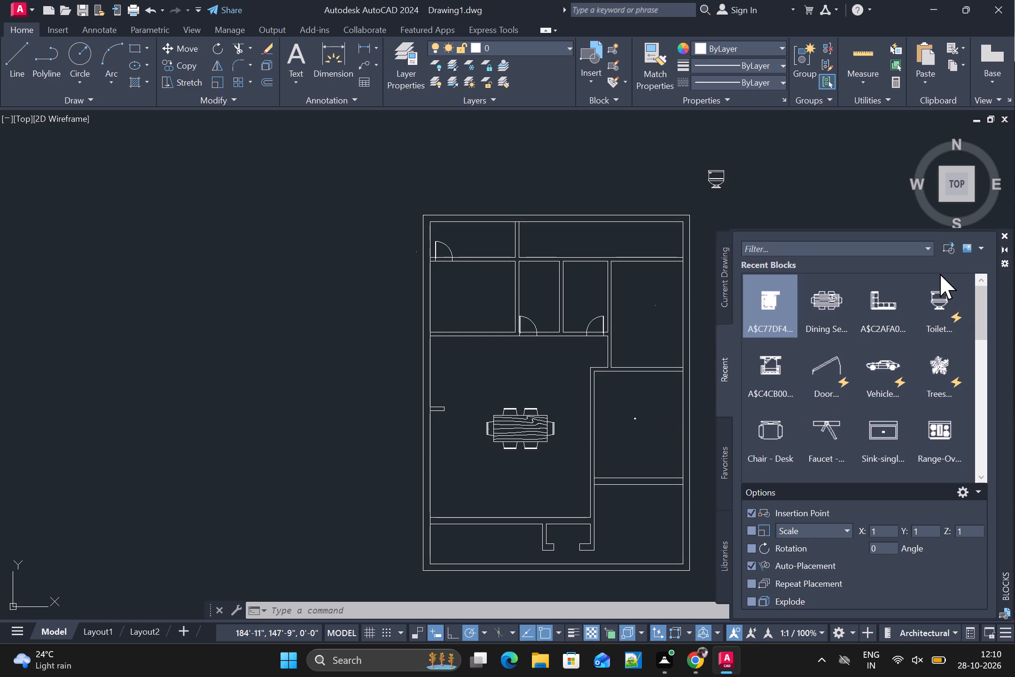
click(1004, 235)
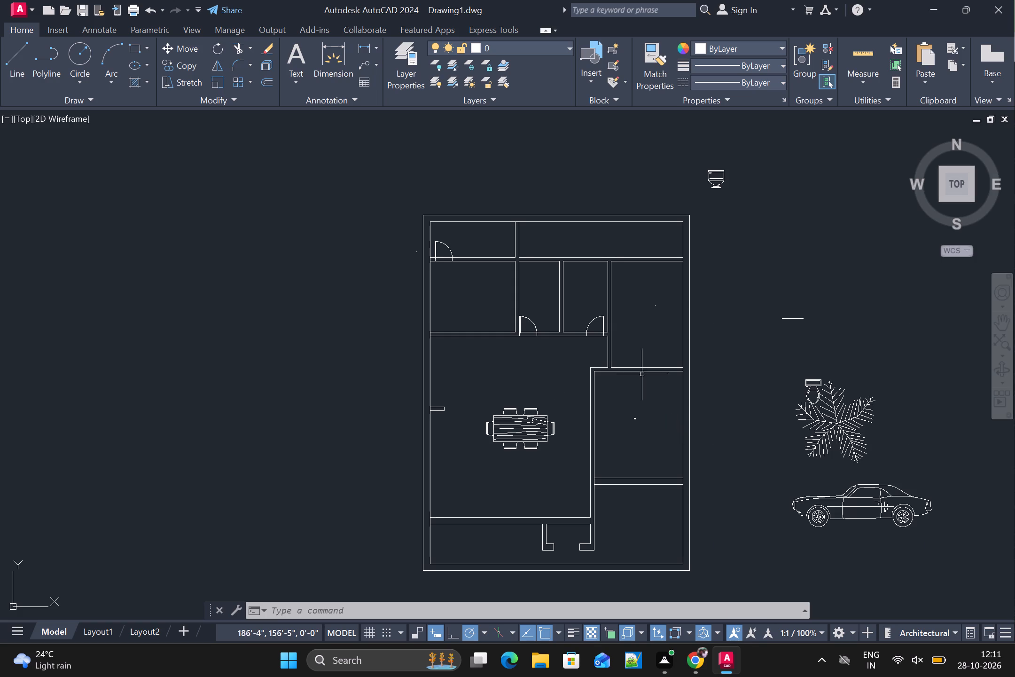
Scale the tiny bed block in the lower east room up freehand to furniture size, using the block itself as base point.
scroll(646, 427, up, 1)
click(628, 415)
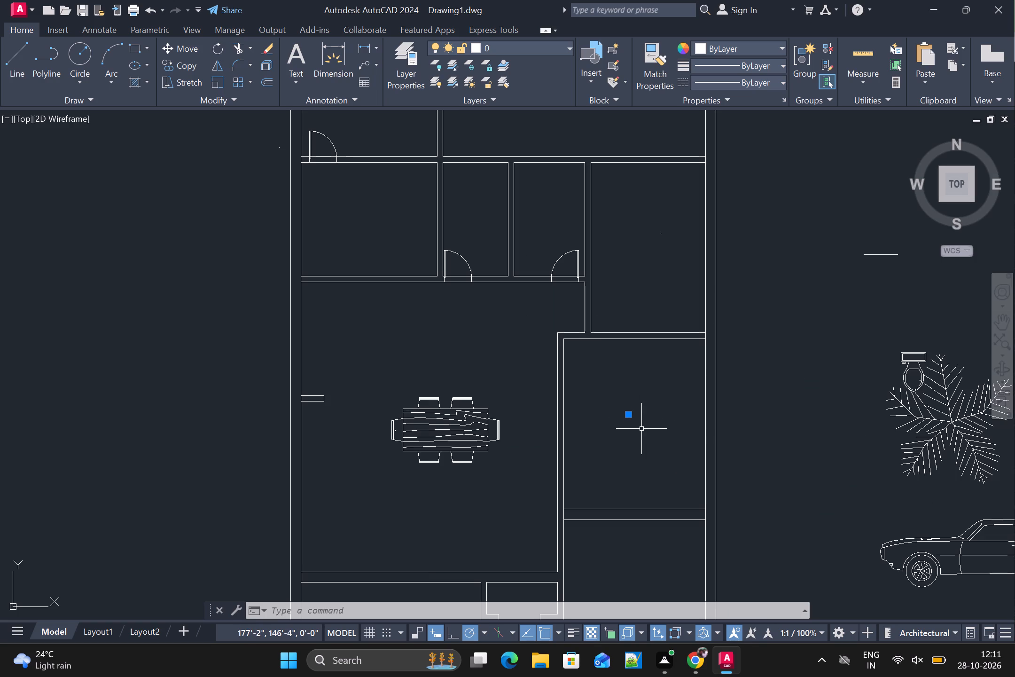
key(s)
text(cv)
key(space)
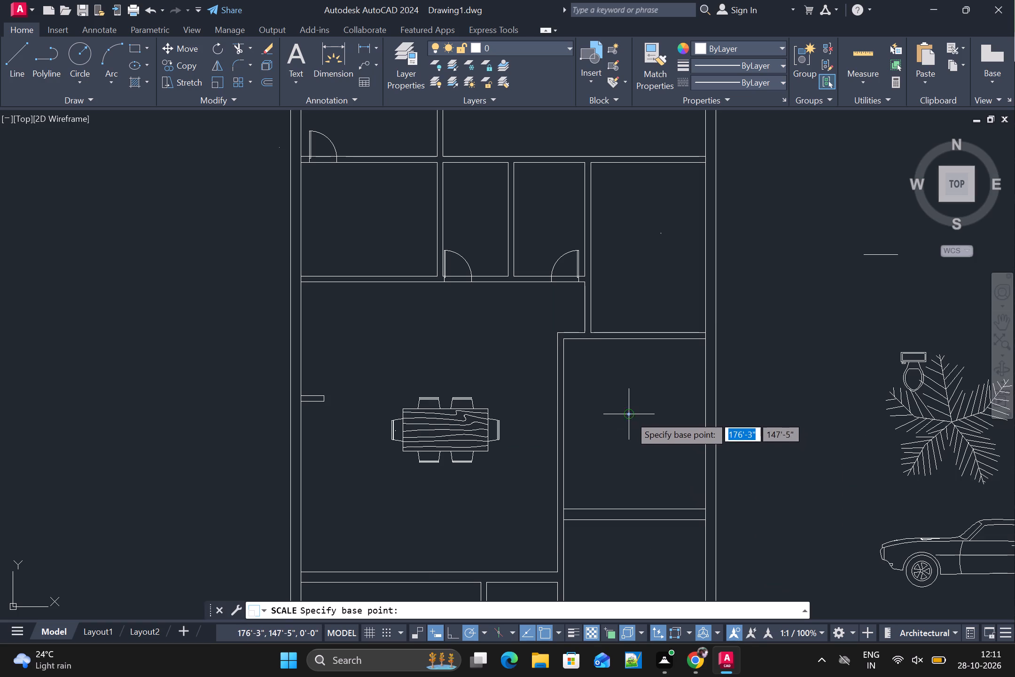
click(630, 416)
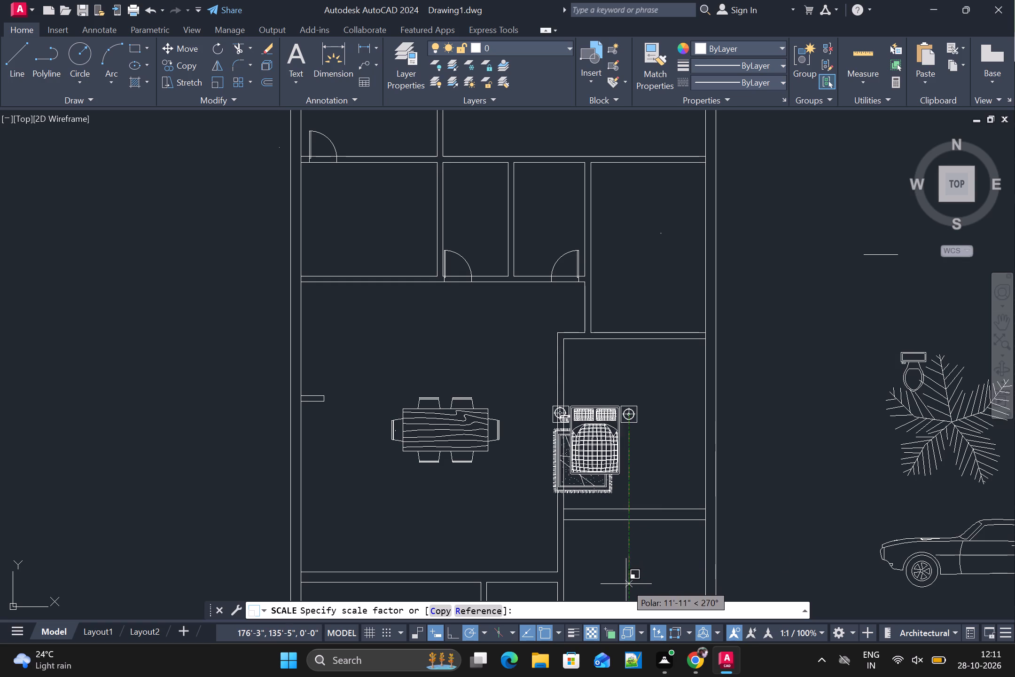
scroll(626, 586, down, 1)
middle_drag(619, 545, 617, 393)
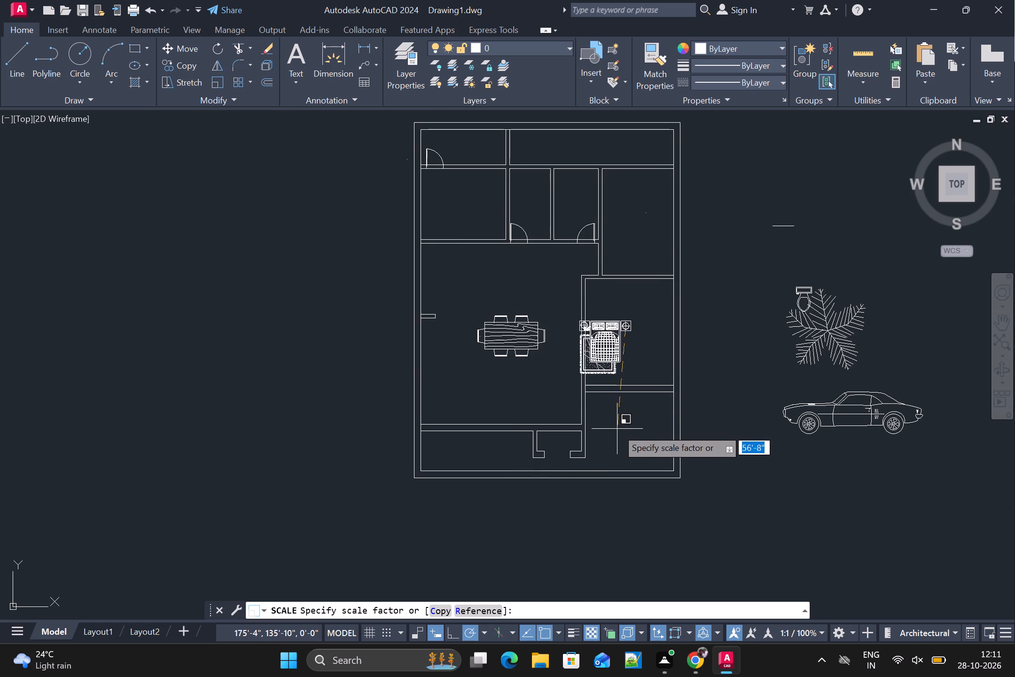
click(623, 455)
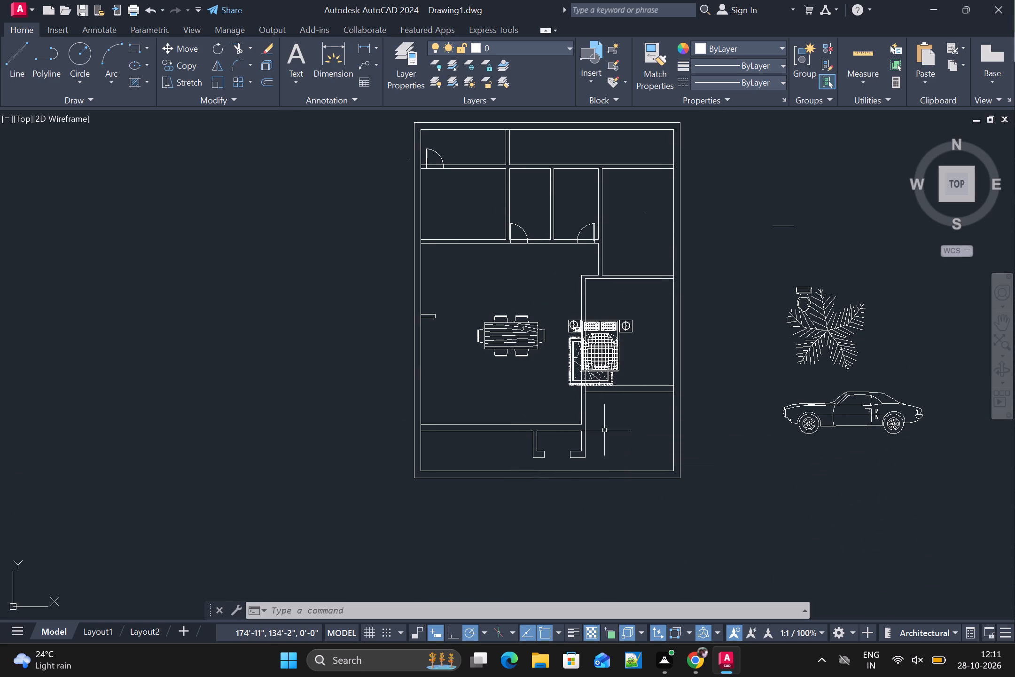
Rotate the bed block 270° about the middle of its headboard so the headboard faces east.
click(601, 365)
key(r)
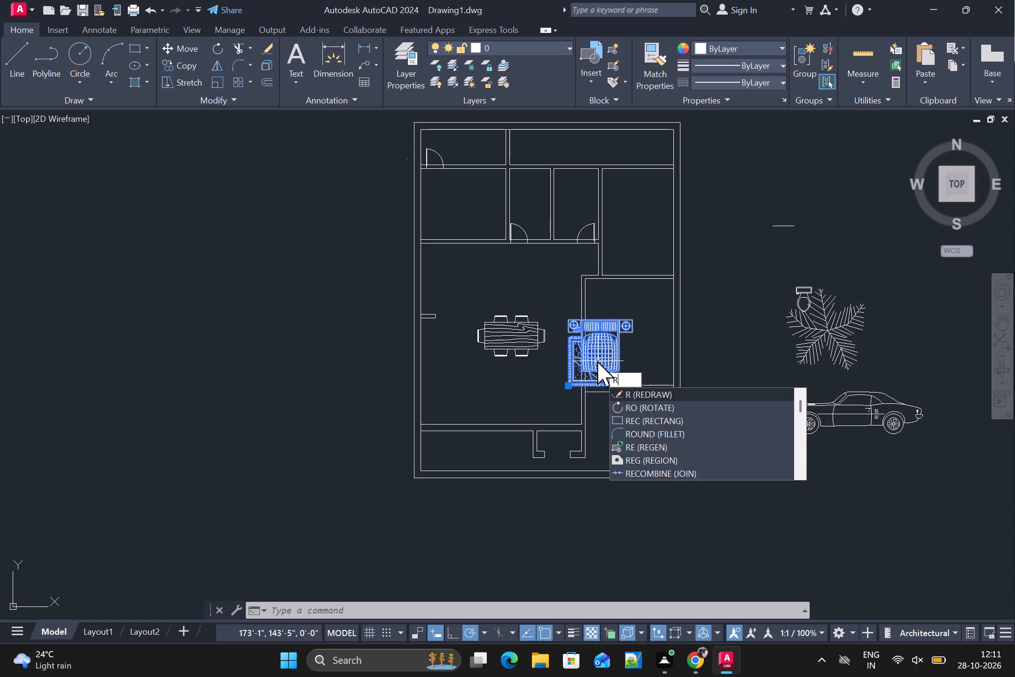
key(o)
key(space)
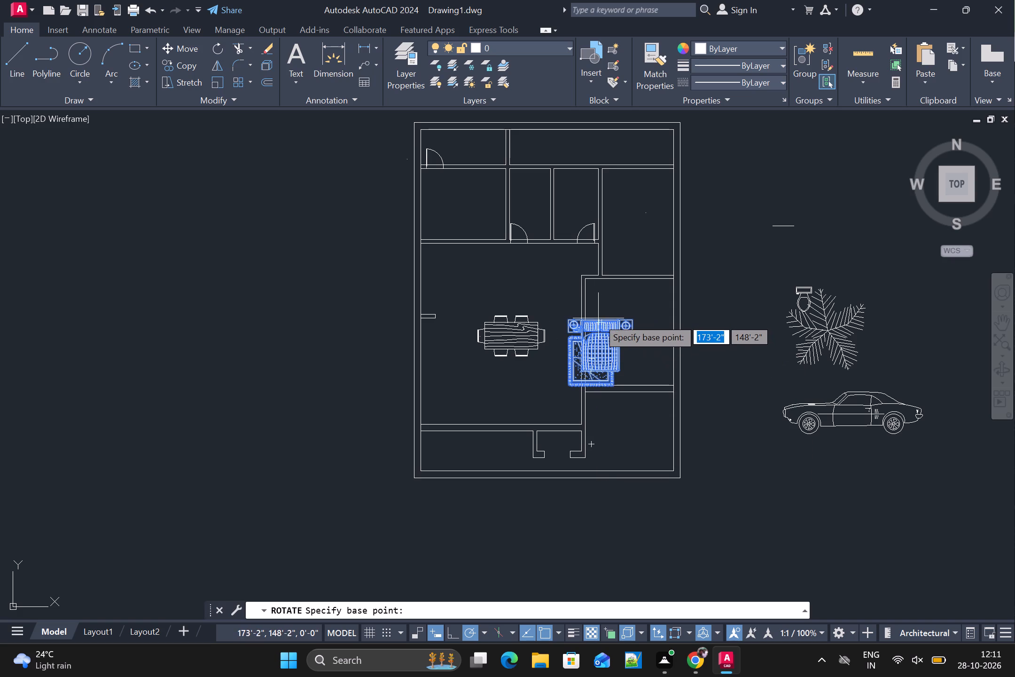
click(598, 318)
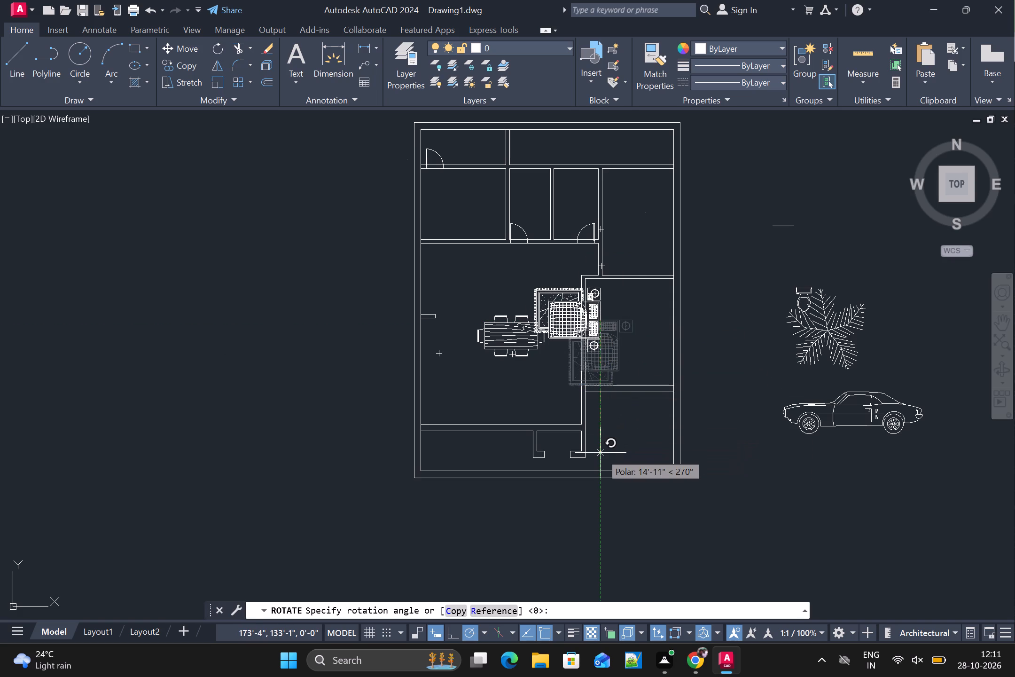
click(601, 453)
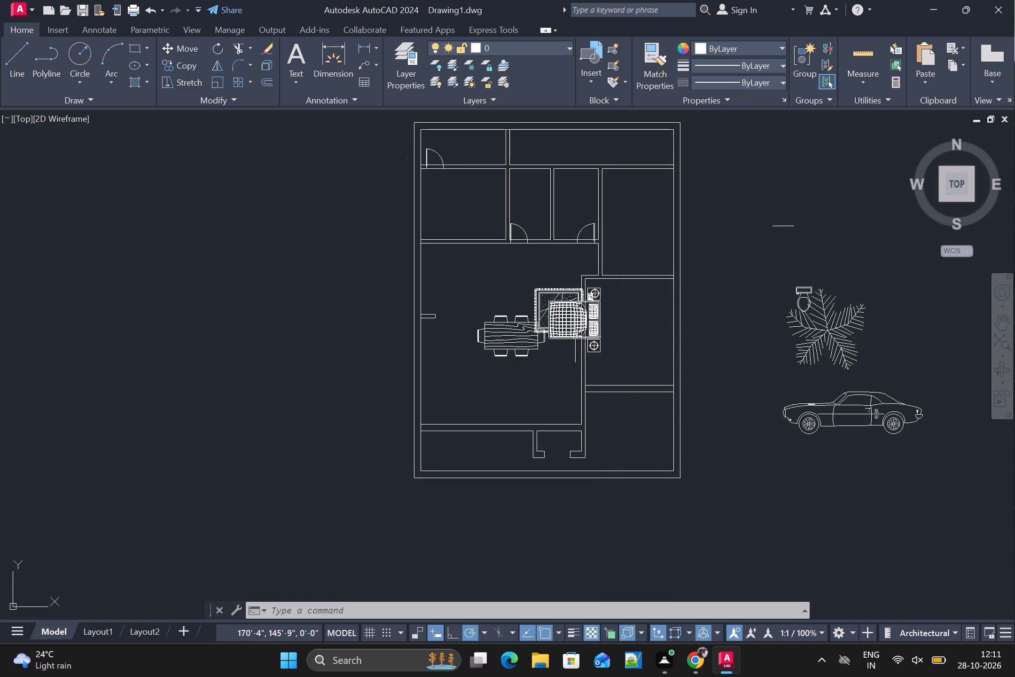
Move the rotated bed block into the lower east room with its headboard against the east wall.
click(593, 327)
key(m)
key(space)
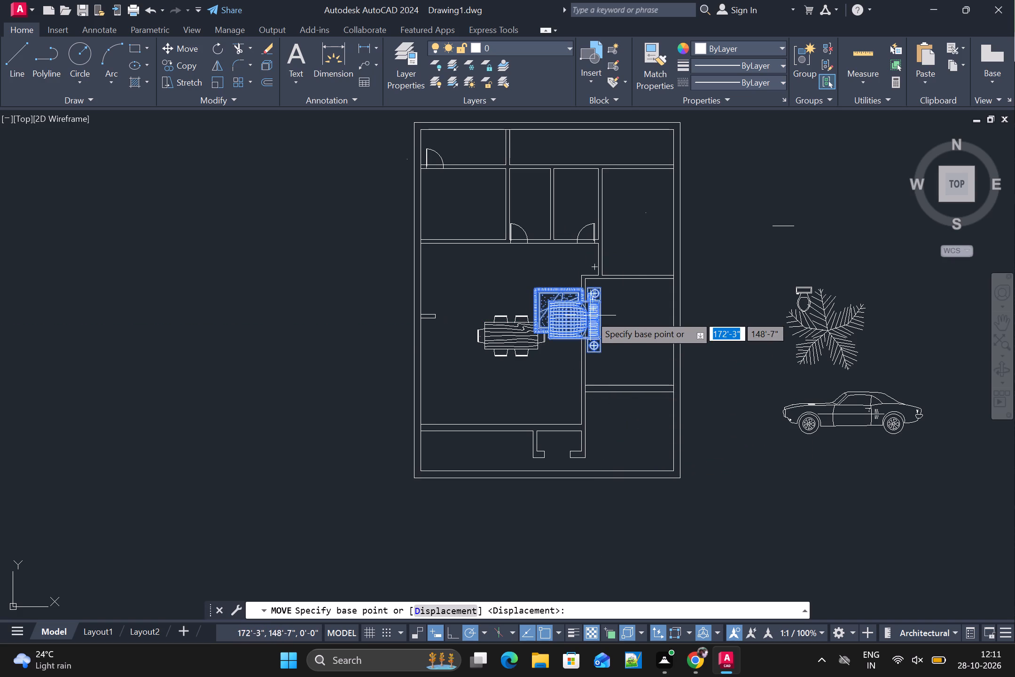
scroll(601, 312, up, 2)
click(601, 325)
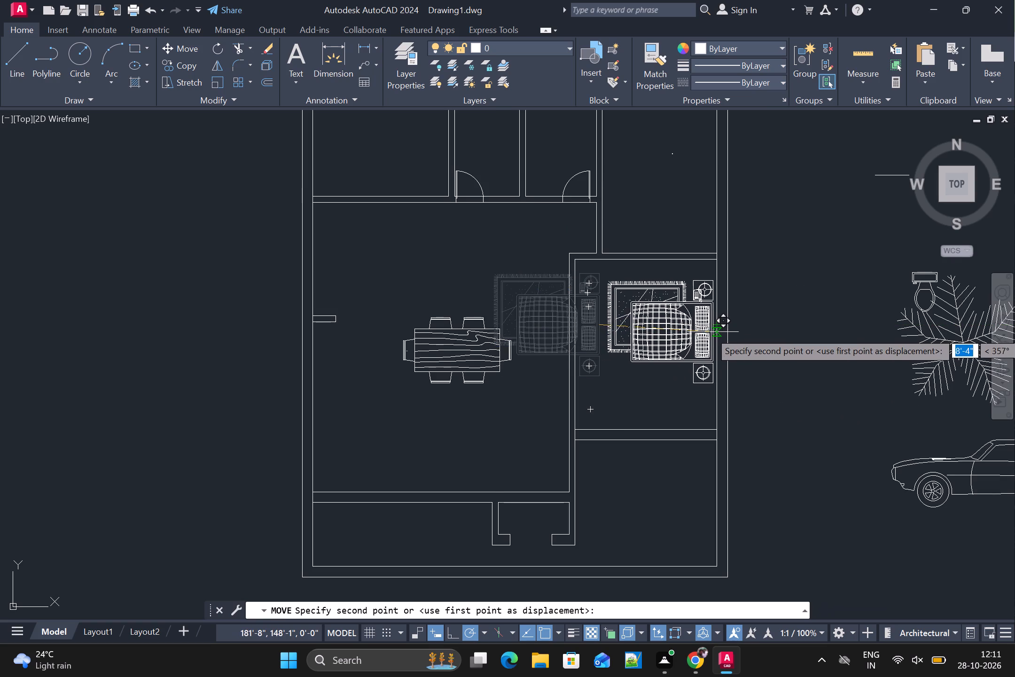
click(713, 333)
scroll(704, 322, down, 1)
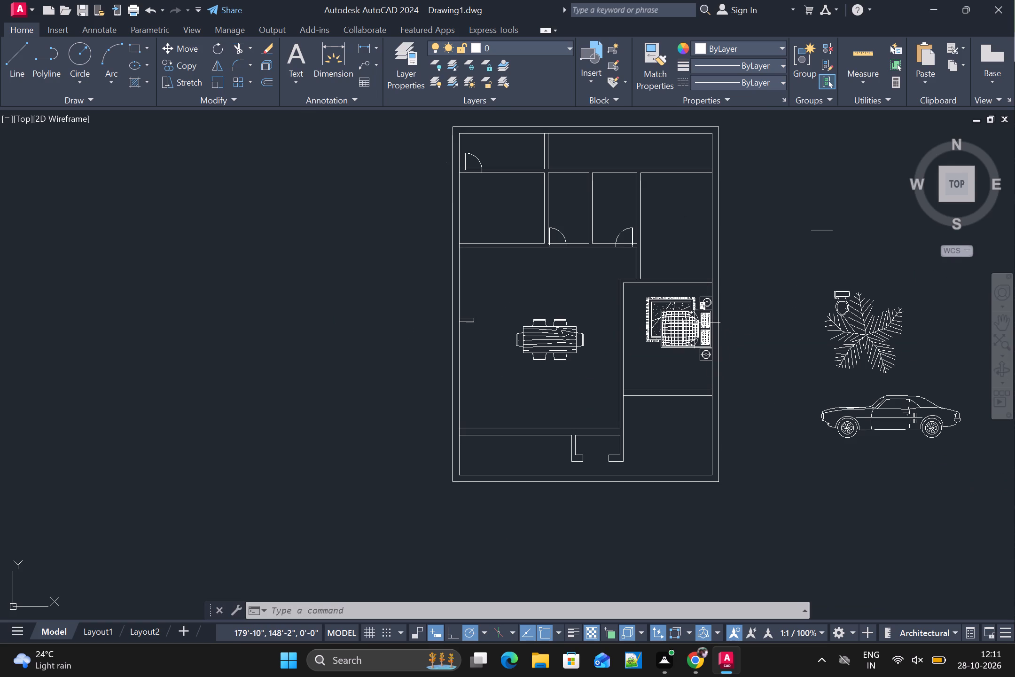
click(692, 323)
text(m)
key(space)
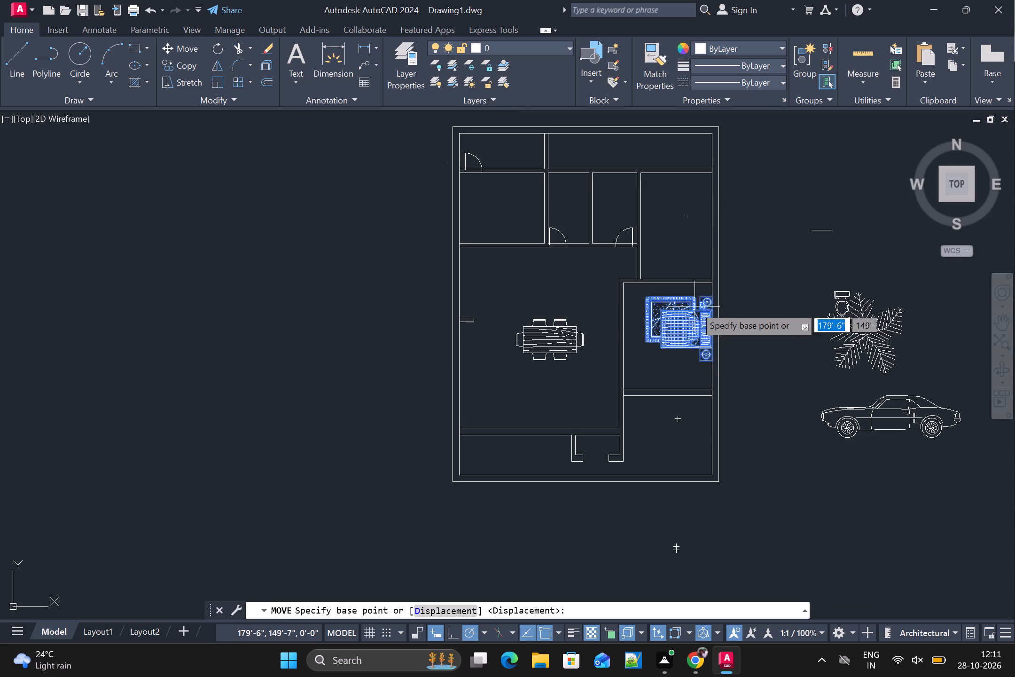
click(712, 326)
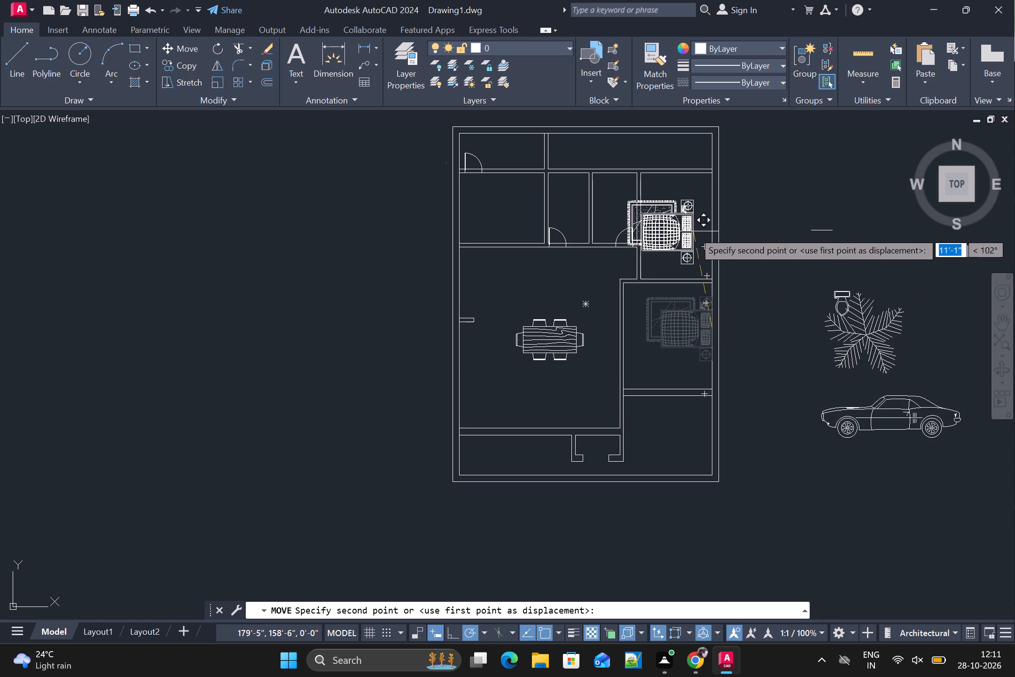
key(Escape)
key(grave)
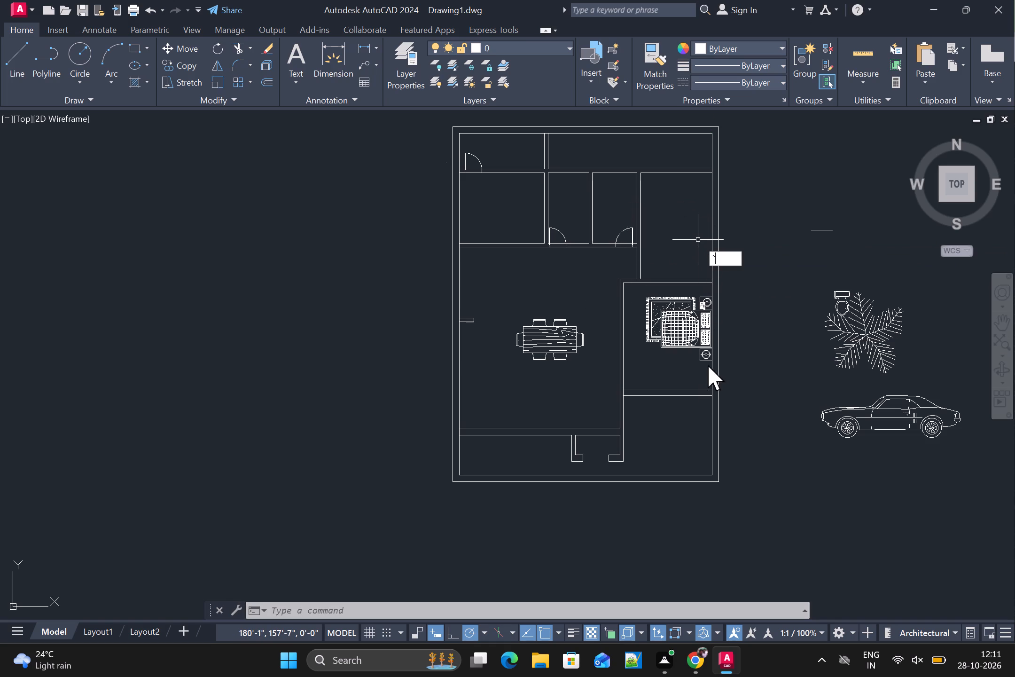
Copy the bed block from the lower east room into the upper east room, with its headboard against the east wall.
click(679, 339)
key(ctrl+c)
key(ctrl+v)
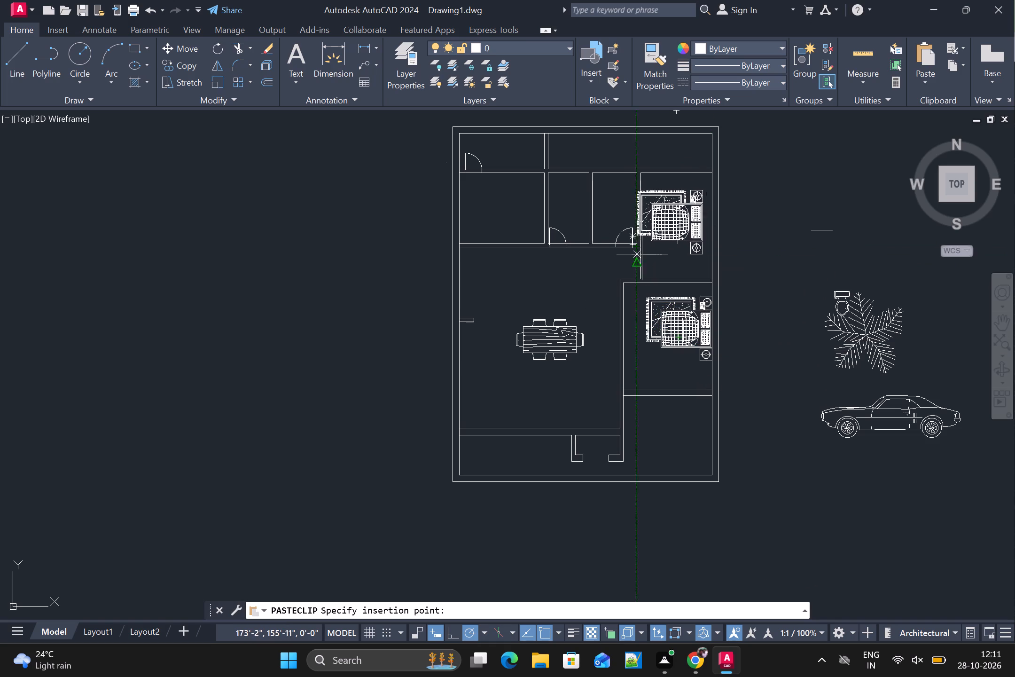
scroll(645, 261, up, 2)
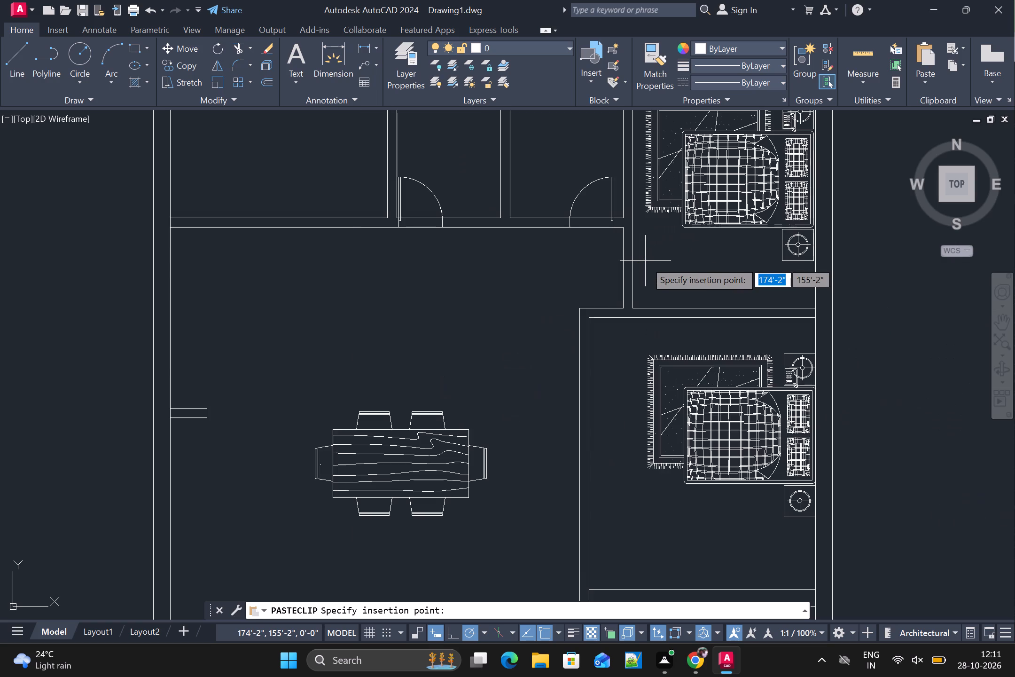
scroll(641, 262, down, 1)
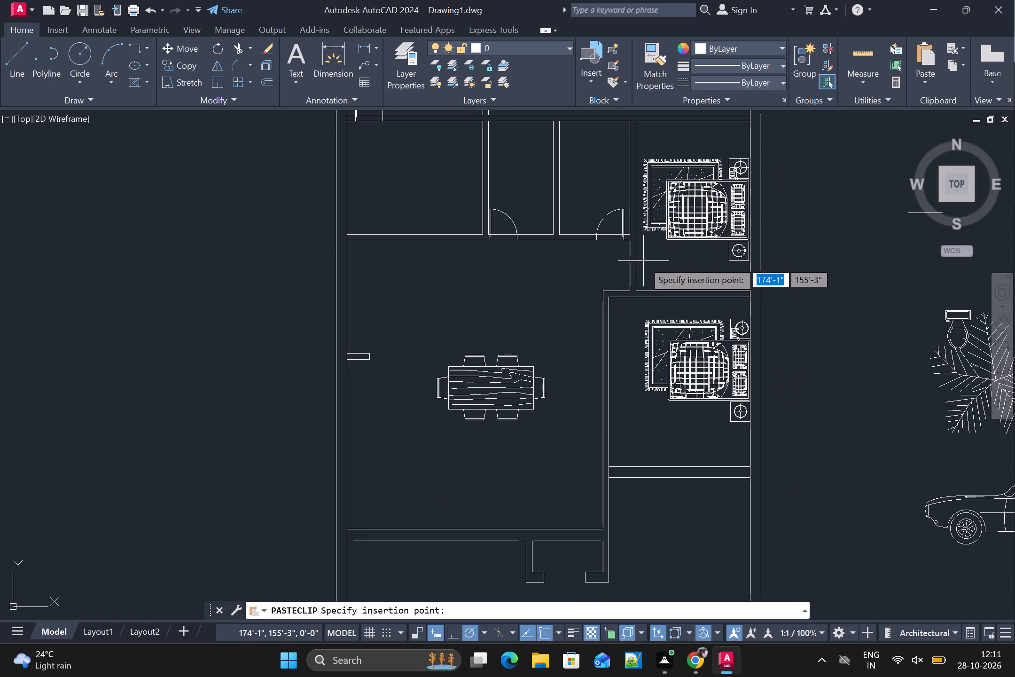
click(643, 261)
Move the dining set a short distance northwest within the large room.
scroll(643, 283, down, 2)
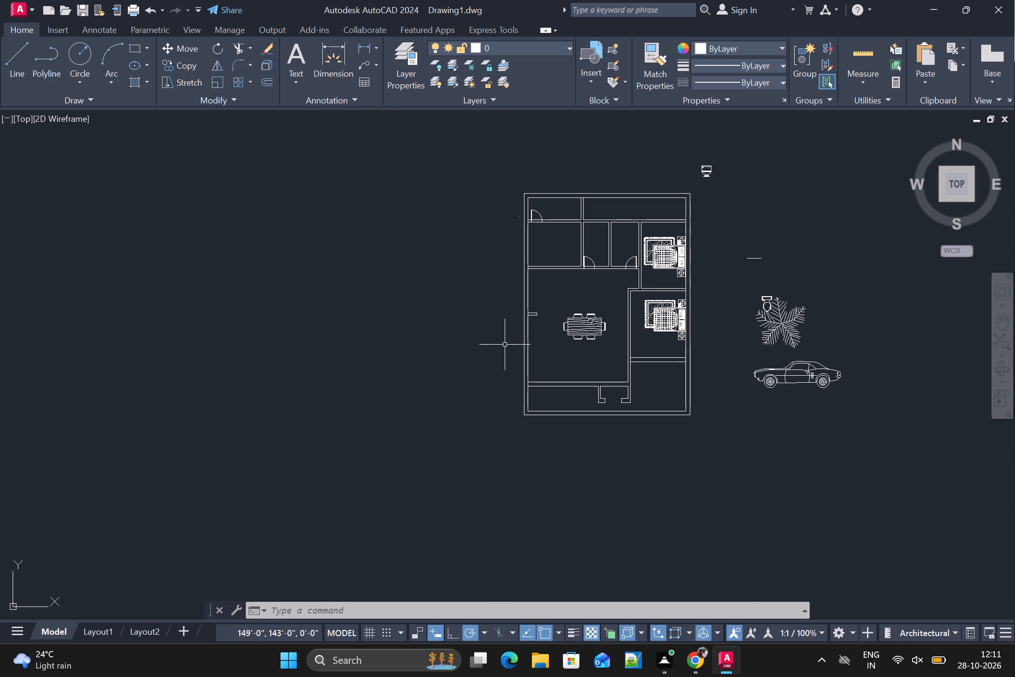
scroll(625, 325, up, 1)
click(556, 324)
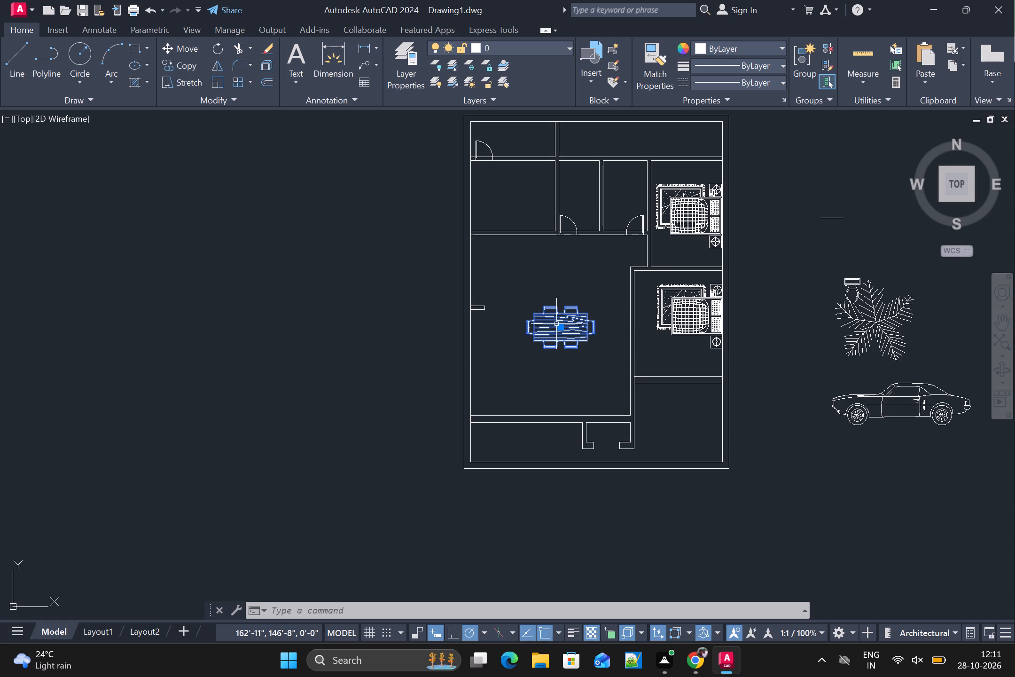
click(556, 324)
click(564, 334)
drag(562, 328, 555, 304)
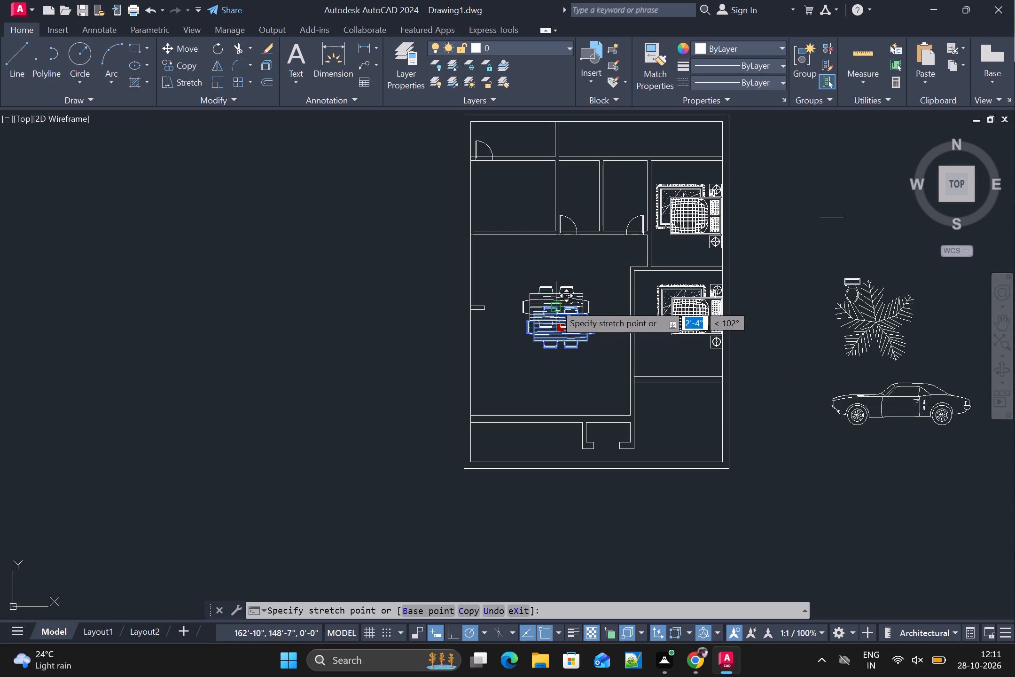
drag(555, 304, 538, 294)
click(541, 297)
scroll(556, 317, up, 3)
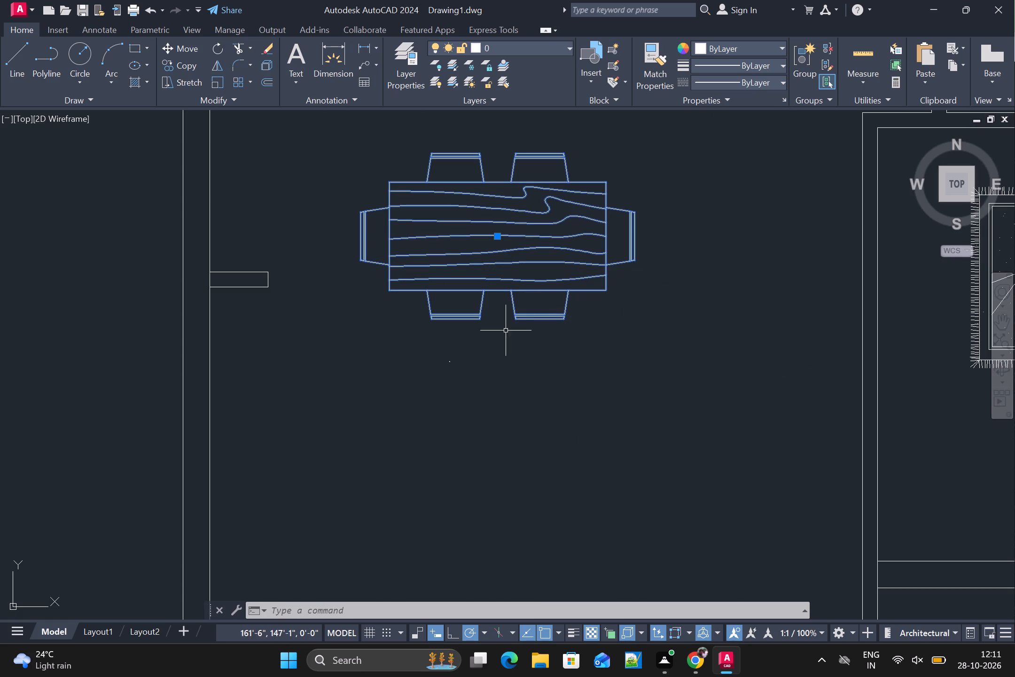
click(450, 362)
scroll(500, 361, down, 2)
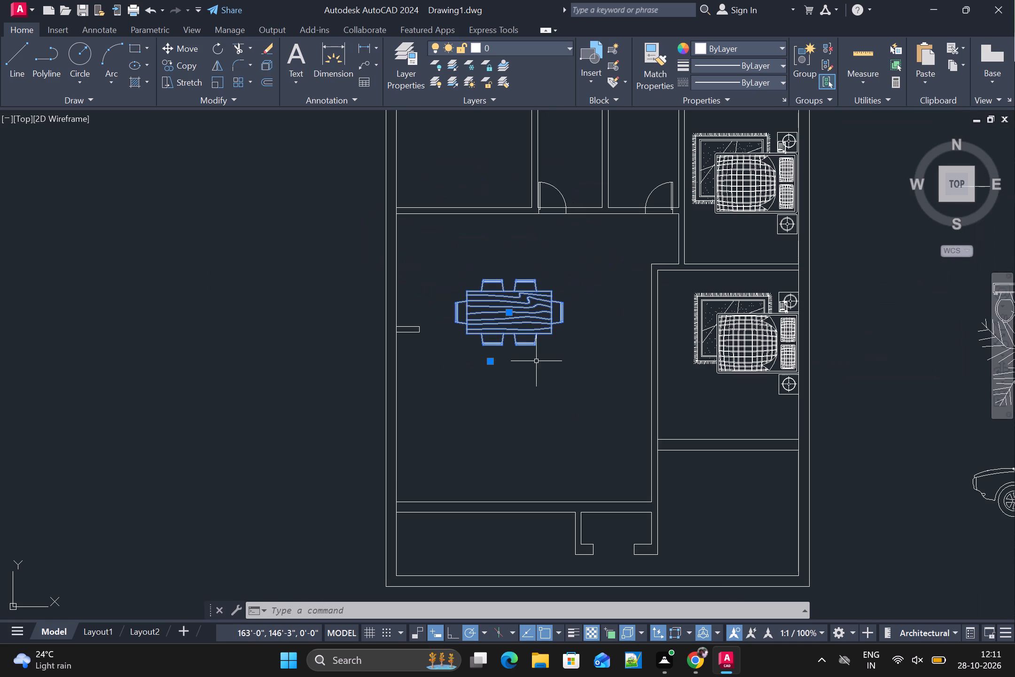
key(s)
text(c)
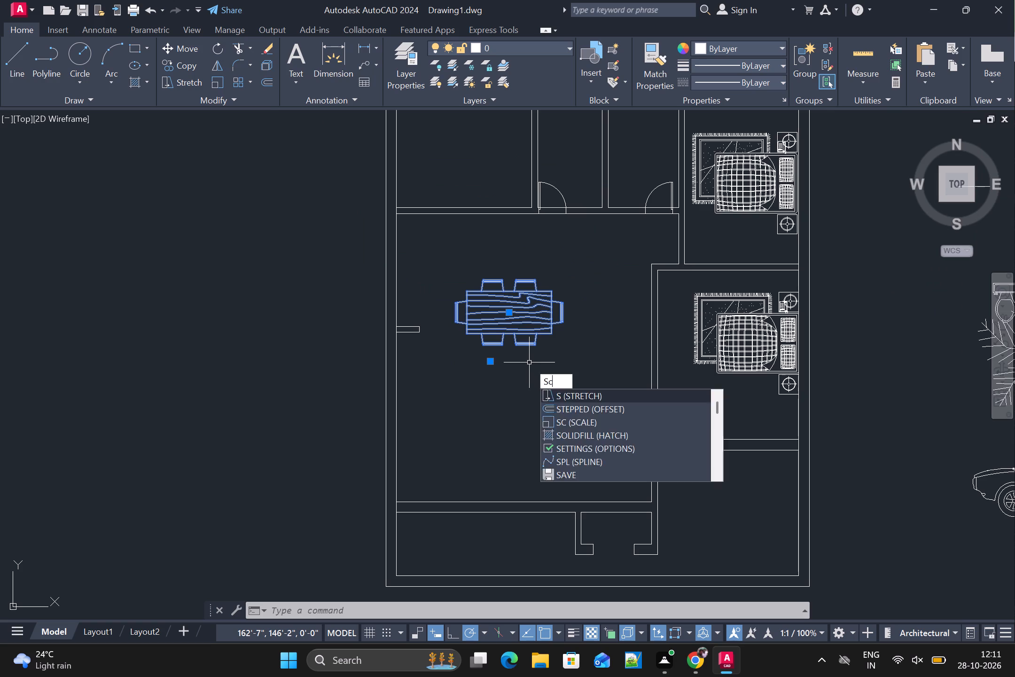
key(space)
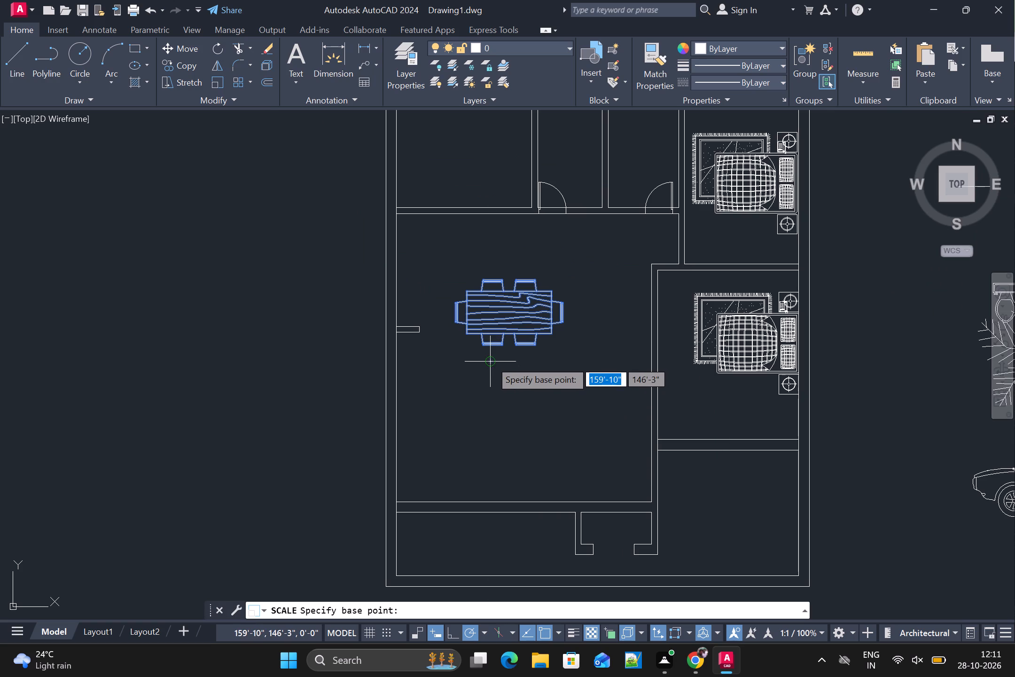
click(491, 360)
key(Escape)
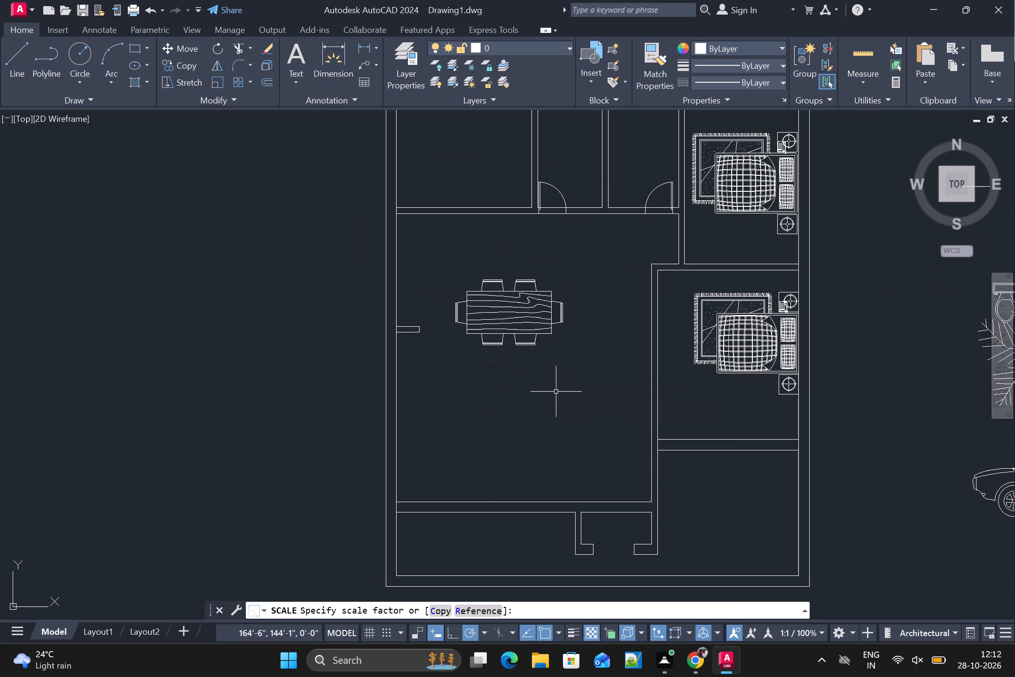
Scale the tiny sofa block below the dining set up freehand to furniture size, using the block itself as base point.
click(552, 390)
scroll(471, 350, up, 1)
click(471, 353)
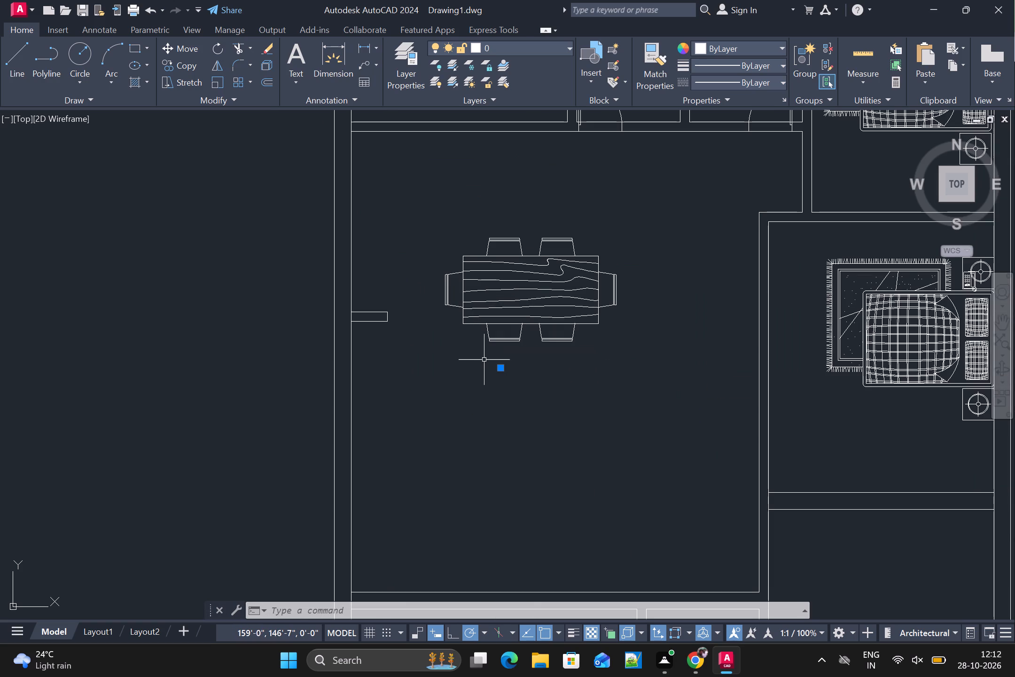
key(s)
text(c)
key(space)
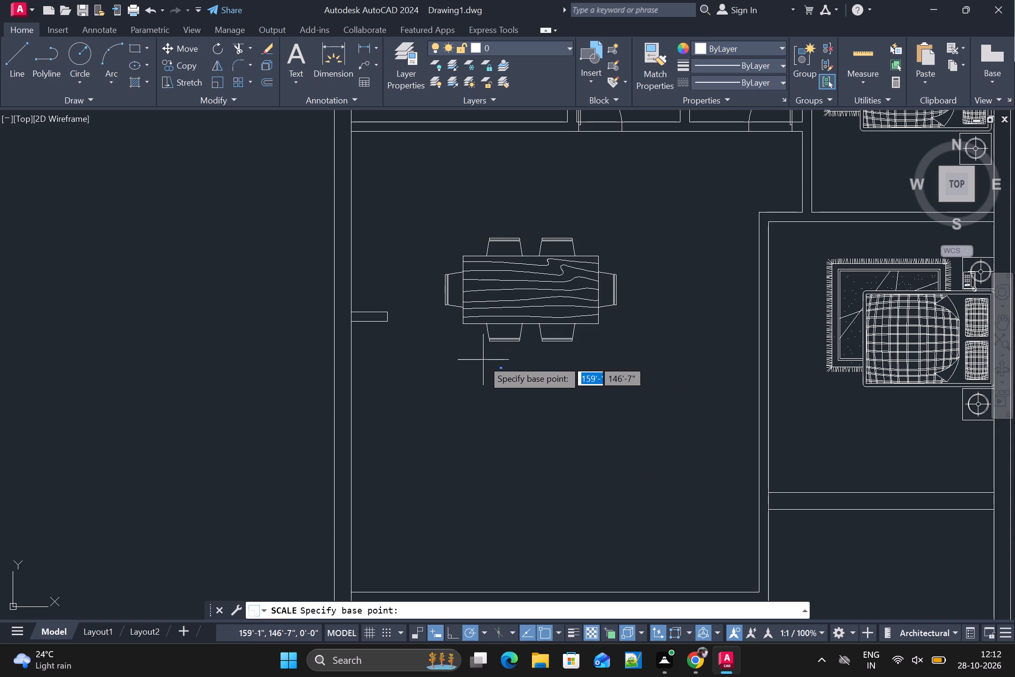
click(500, 367)
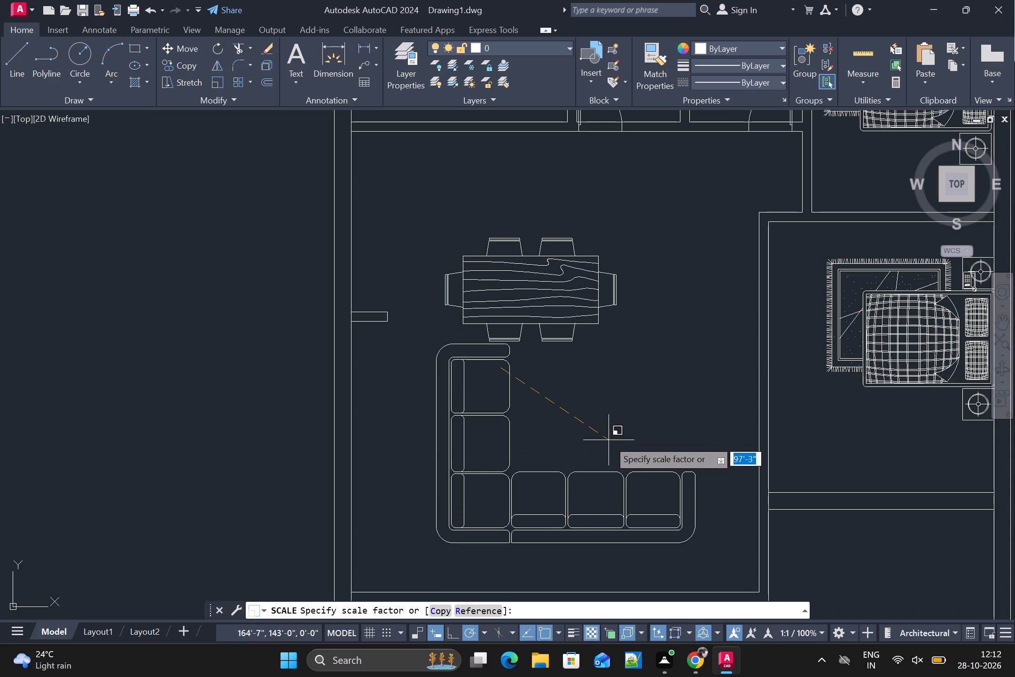
click(602, 438)
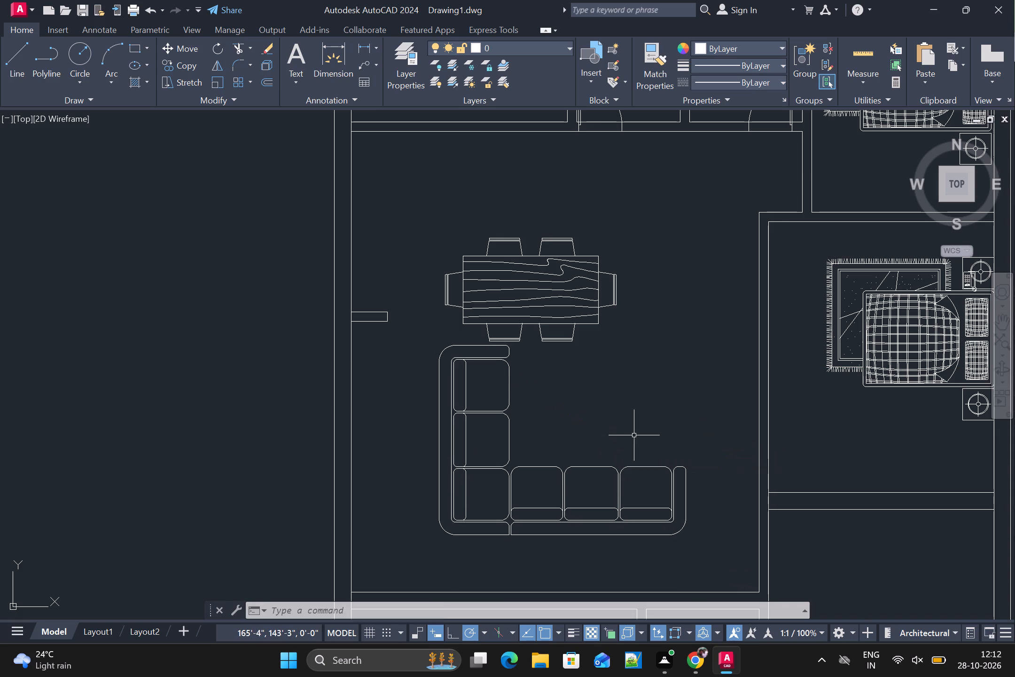
Move the dining set into the northwest corner area of the large room, clear of the L-shaped sofa.
scroll(624, 436, down, 1)
middle_drag(625, 440, 614, 332)
scroll(613, 327, down, 1)
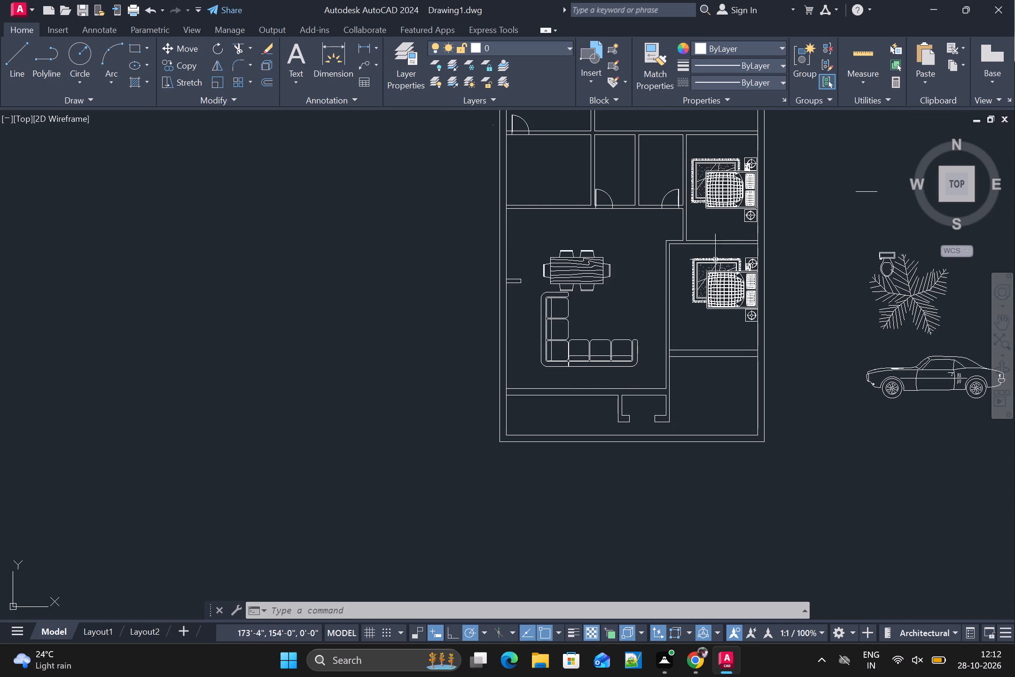
click(589, 270)
drag(580, 272, 570, 265)
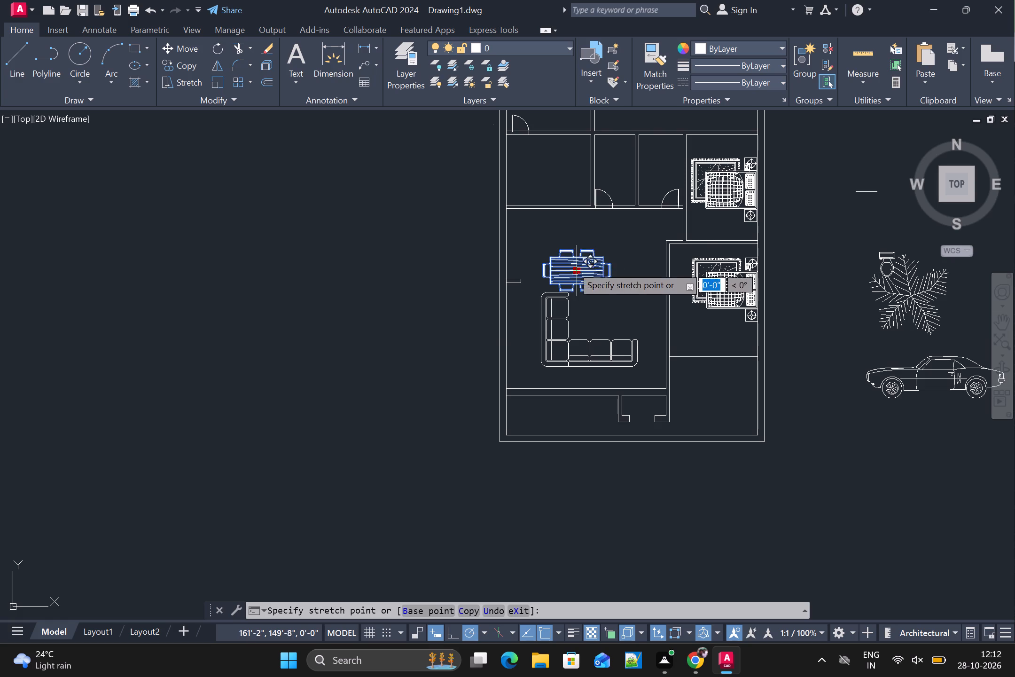
drag(570, 265, 552, 250)
click(551, 250)
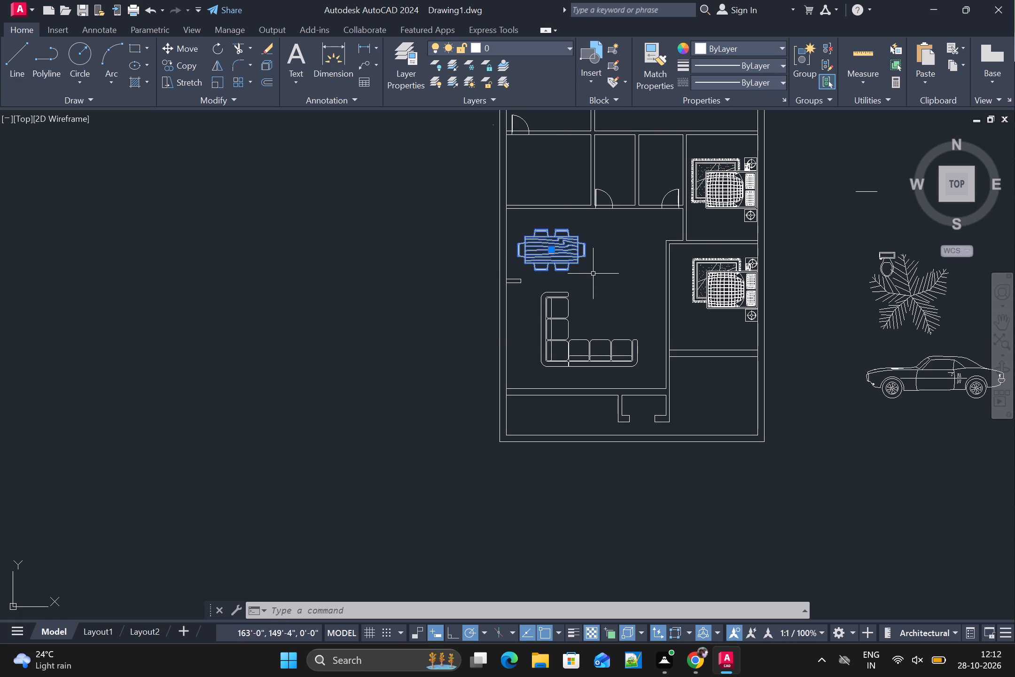
Move the toilet block from outside the plan to the north wall of the western small bathroom.
scroll(593, 274, down, 1)
middle_drag(596, 273, 572, 285)
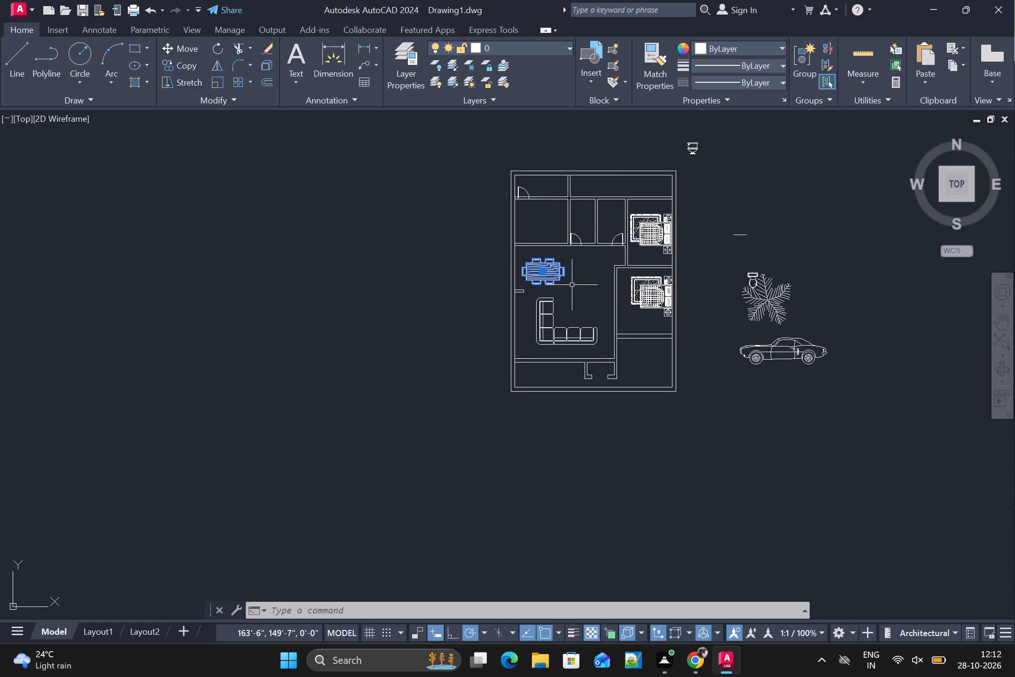
click(752, 272)
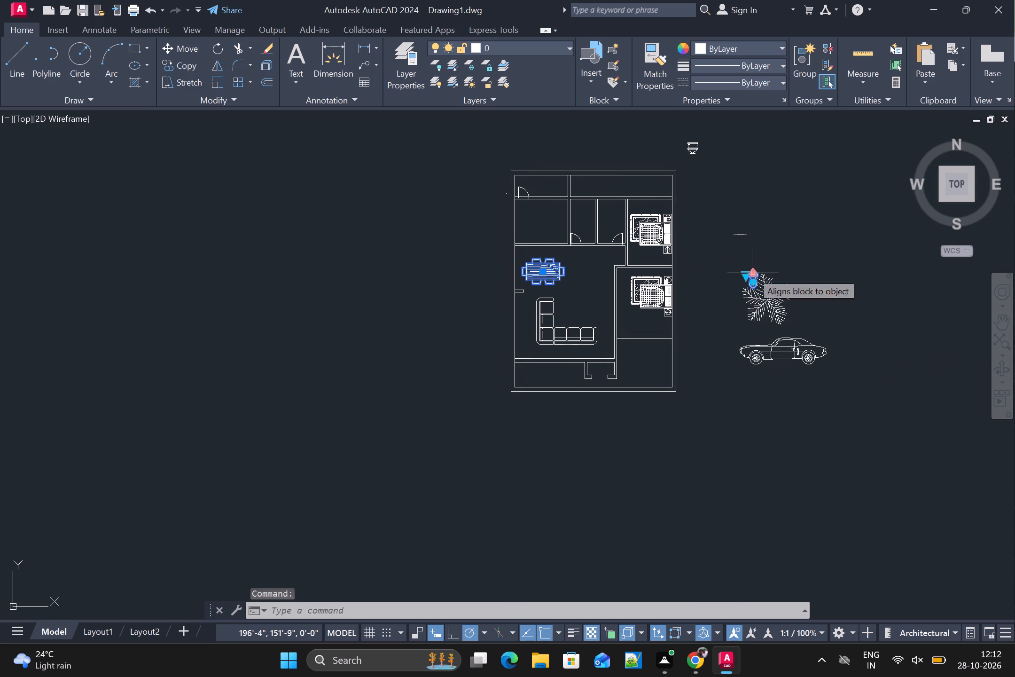
scroll(752, 272, up, 2)
click(753, 276)
scroll(508, 234, down, 4)
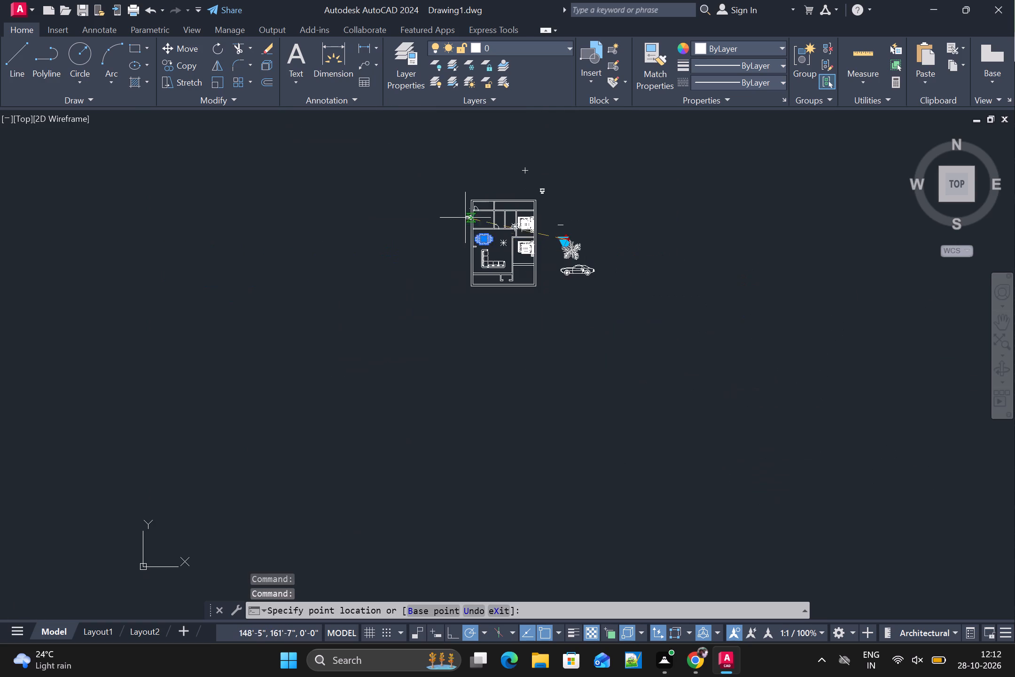
scroll(515, 215, up, 3)
scroll(449, 203, up, 2)
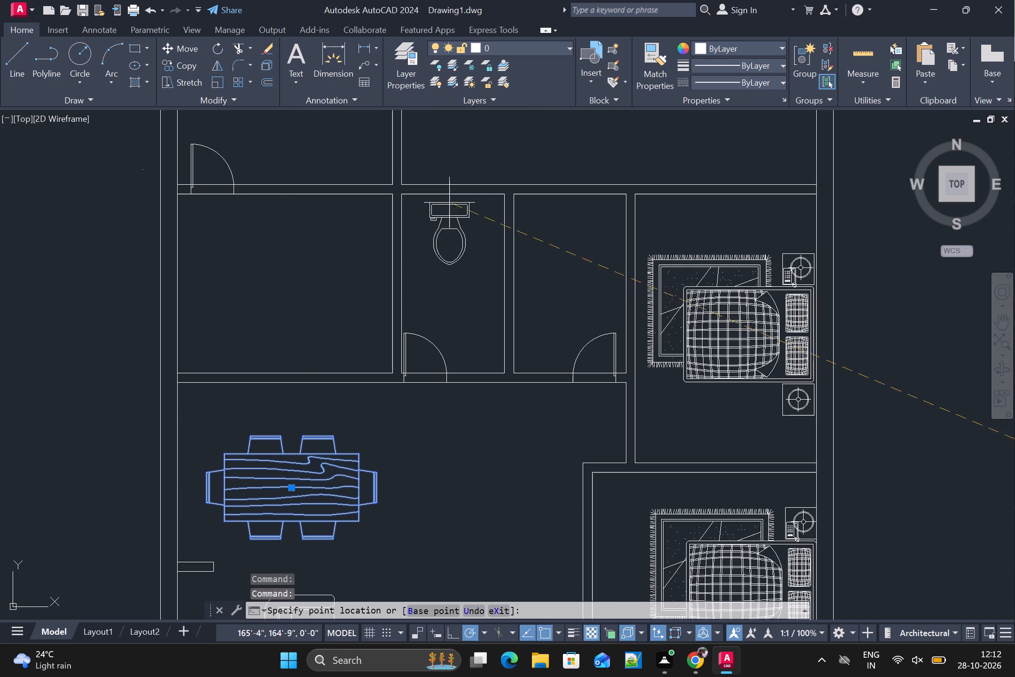
click(452, 189)
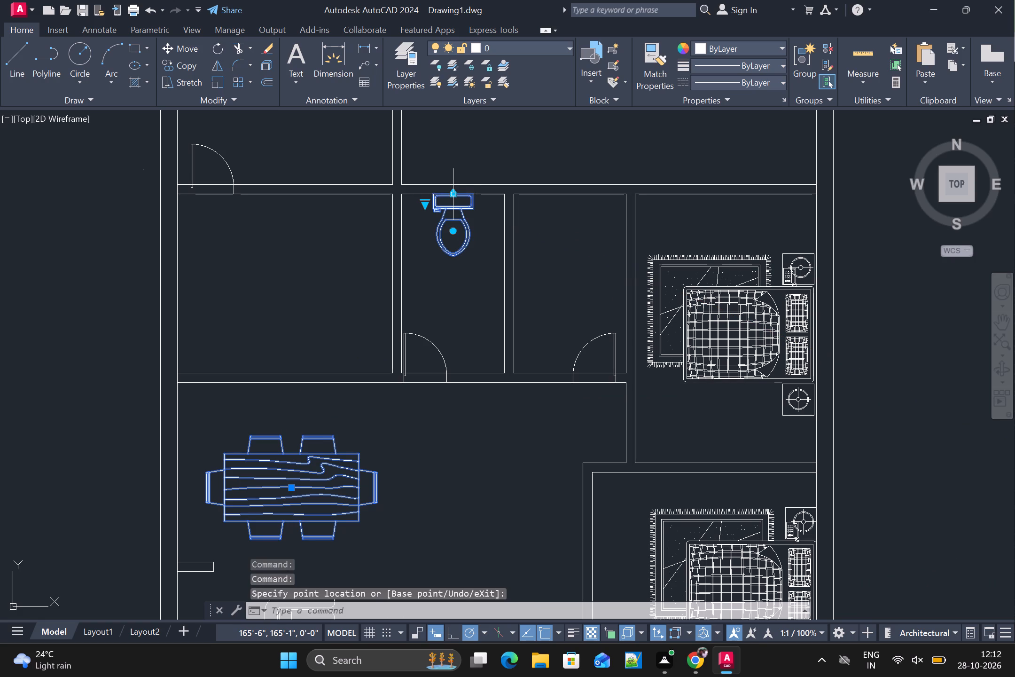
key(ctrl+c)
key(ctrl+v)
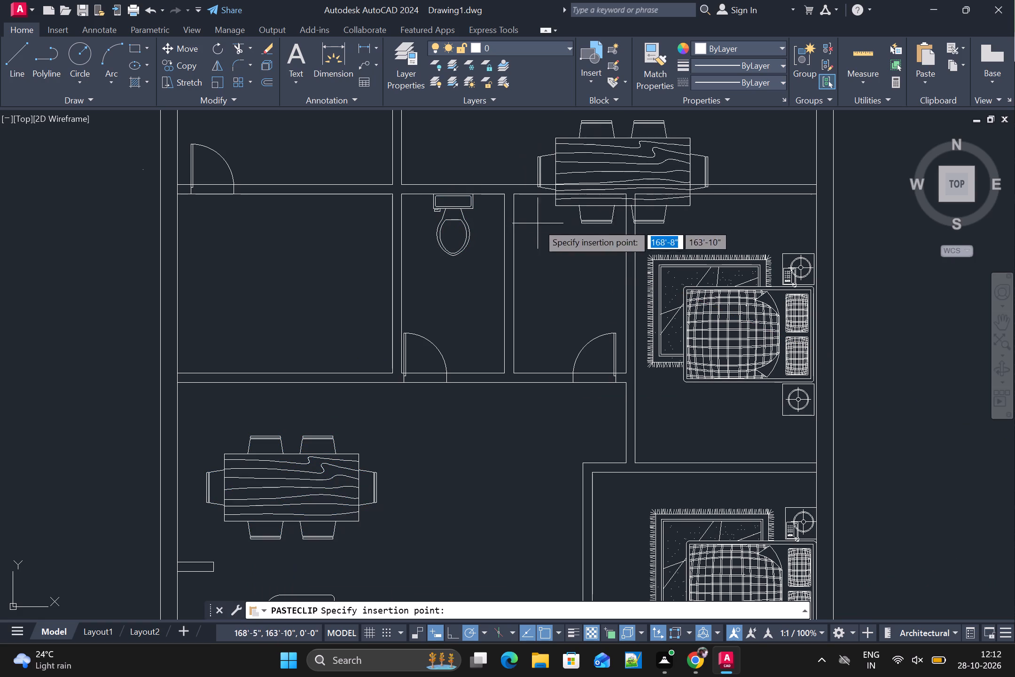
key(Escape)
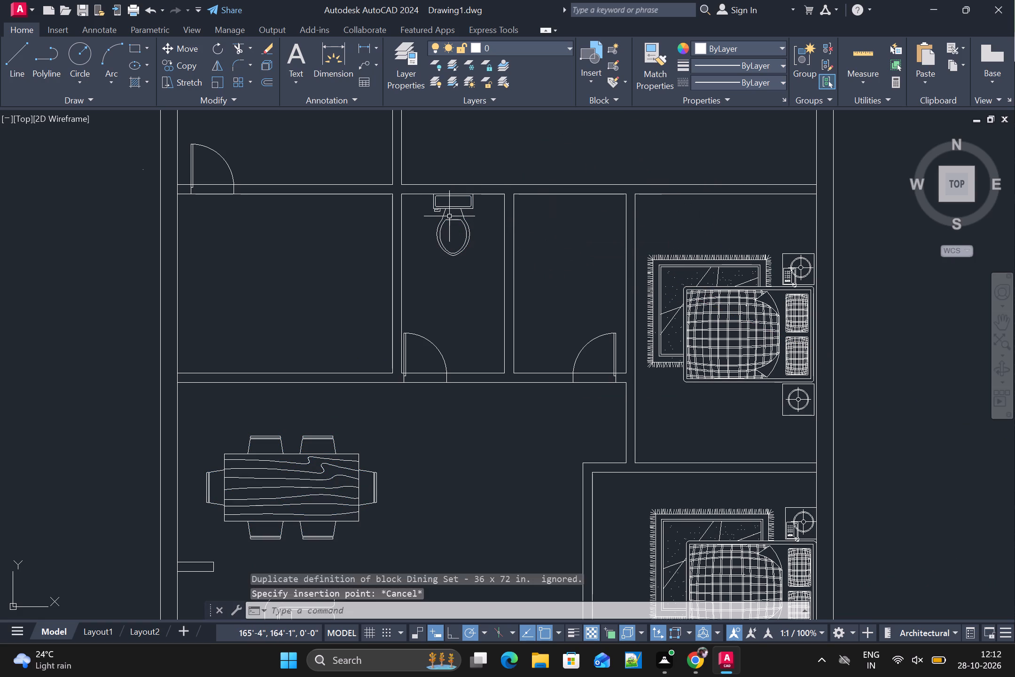
Copy the toilet block into the adjacent eastern small bathroom, against its north wall.
click(452, 211)
click(452, 210)
click(453, 207)
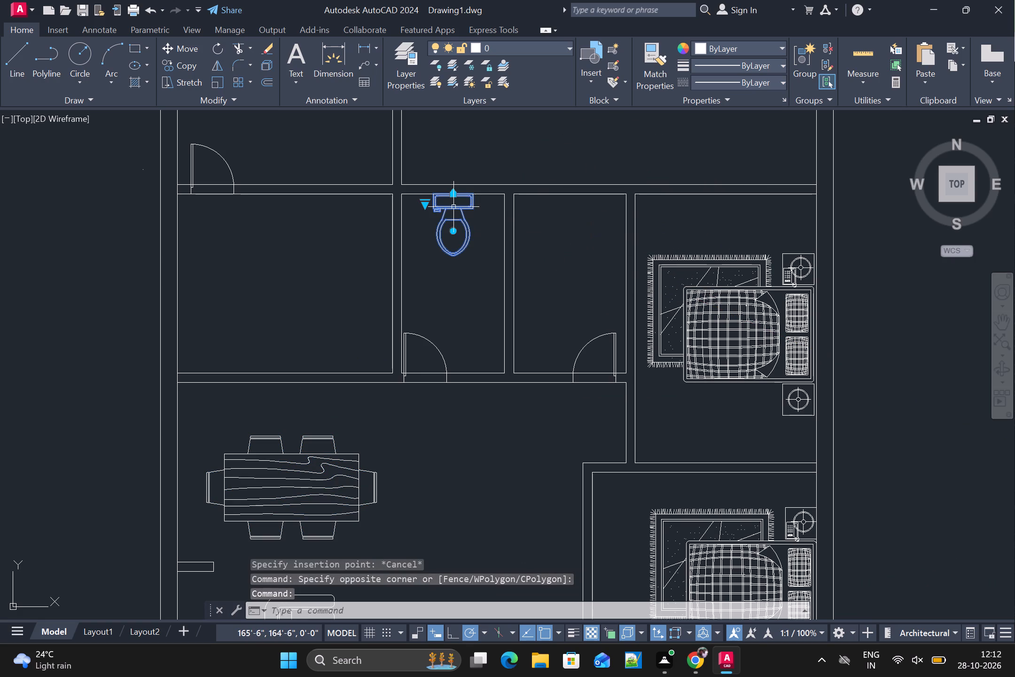
key(ctrl+c)
key(ctrl+v)
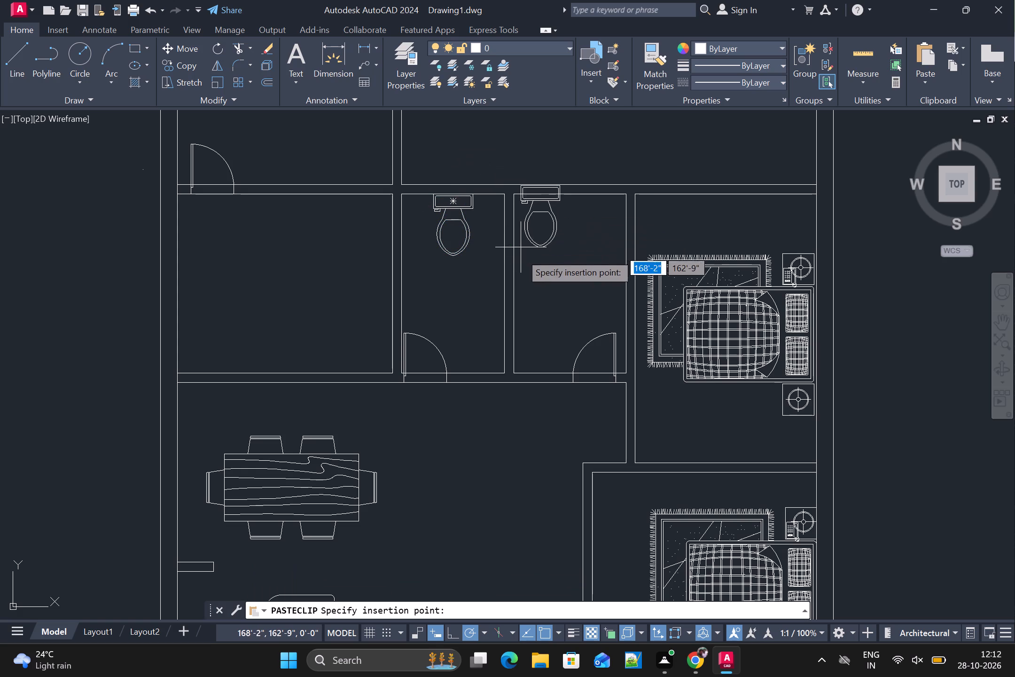
click(544, 256)
Rotate the L-shaped sofa 90° about a point near its outer southwest corner.
scroll(558, 265, down, 1)
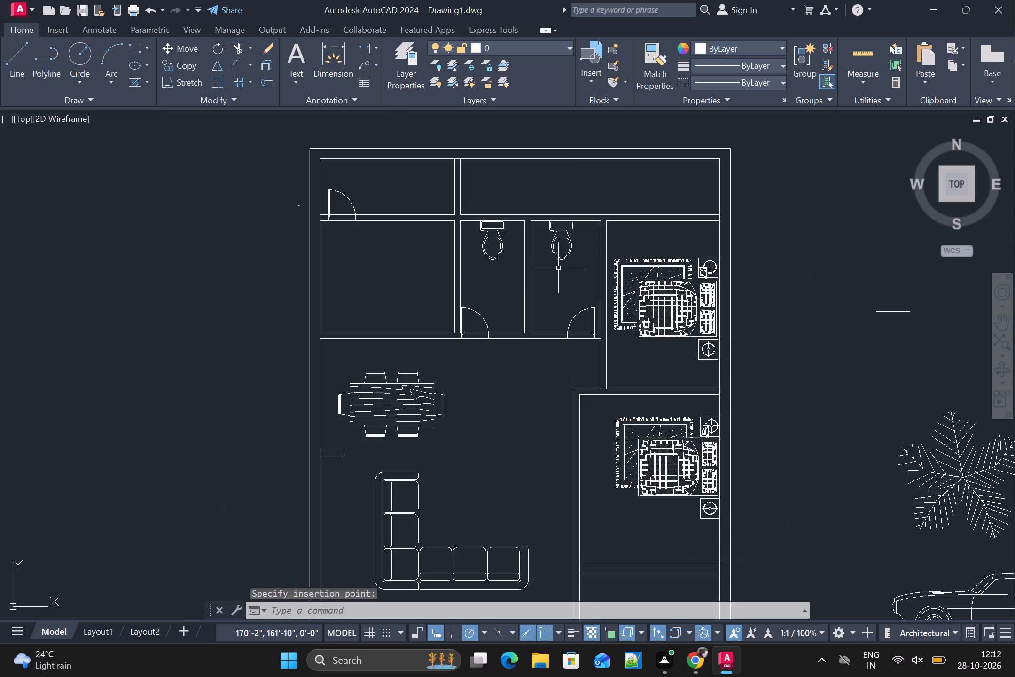
scroll(480, 299, down, 1)
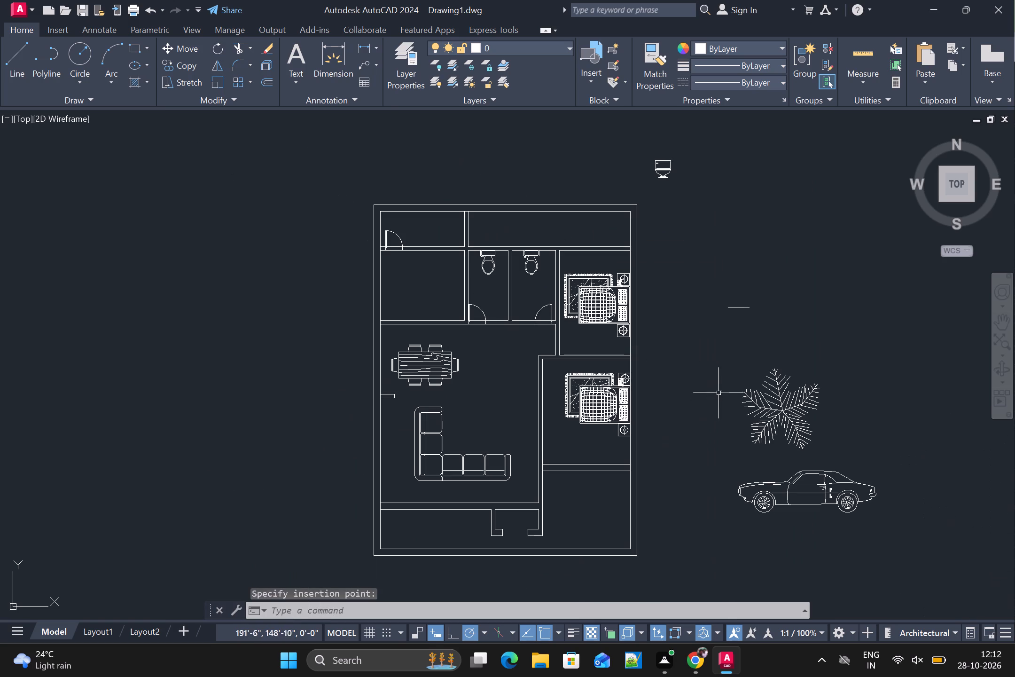
middle_drag(725, 394, 688, 362)
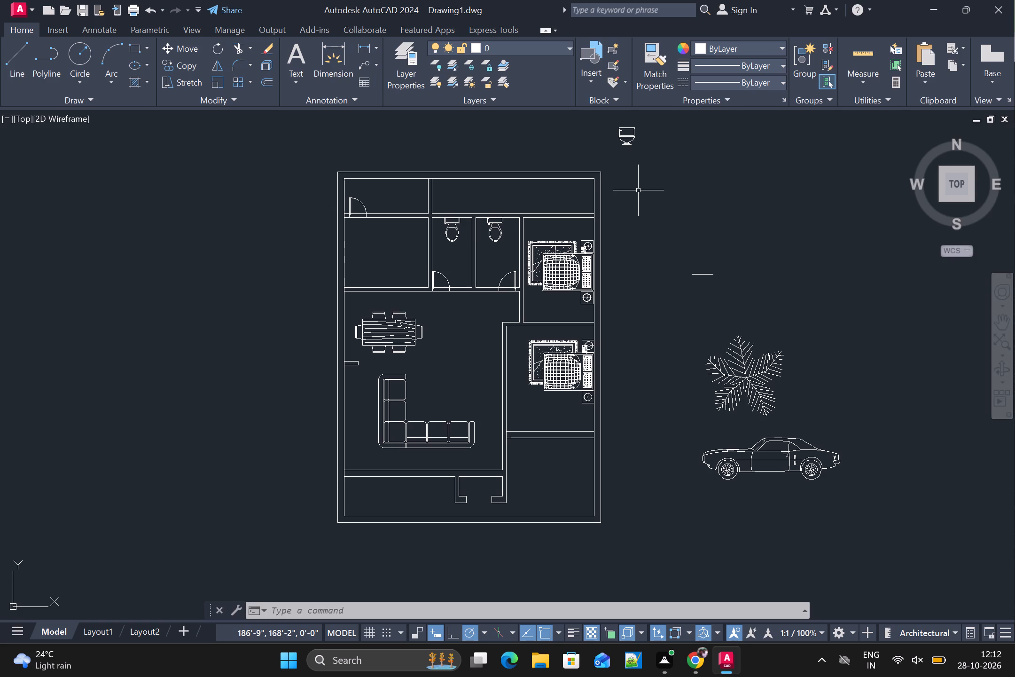
scroll(516, 358, down, 1)
middle_drag(462, 403, 506, 367)
scroll(499, 365, up, 1)
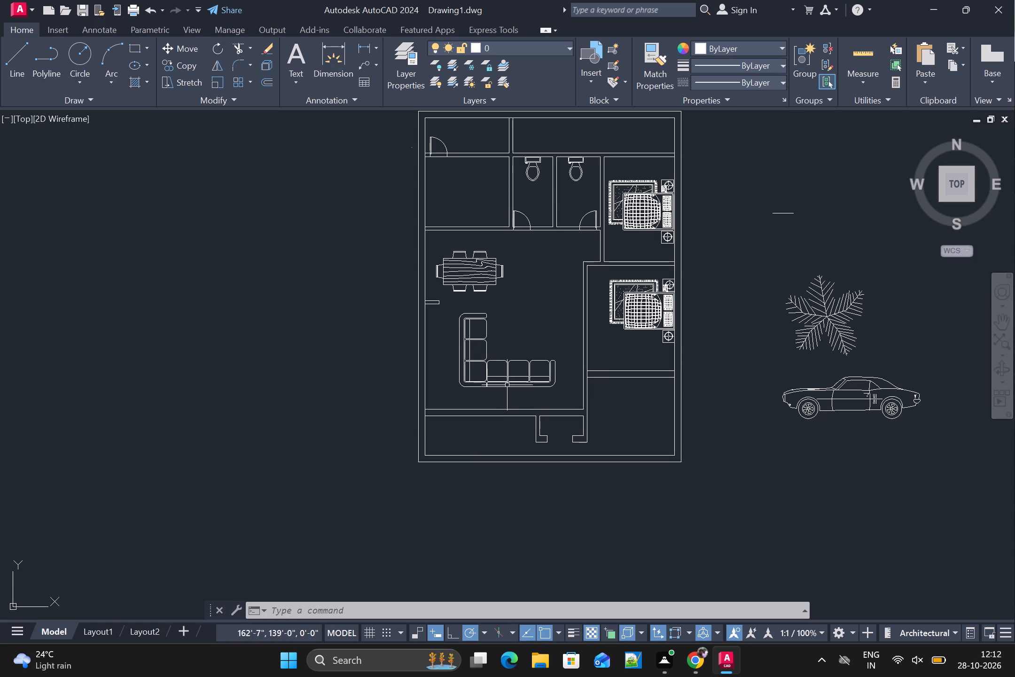
key(r)
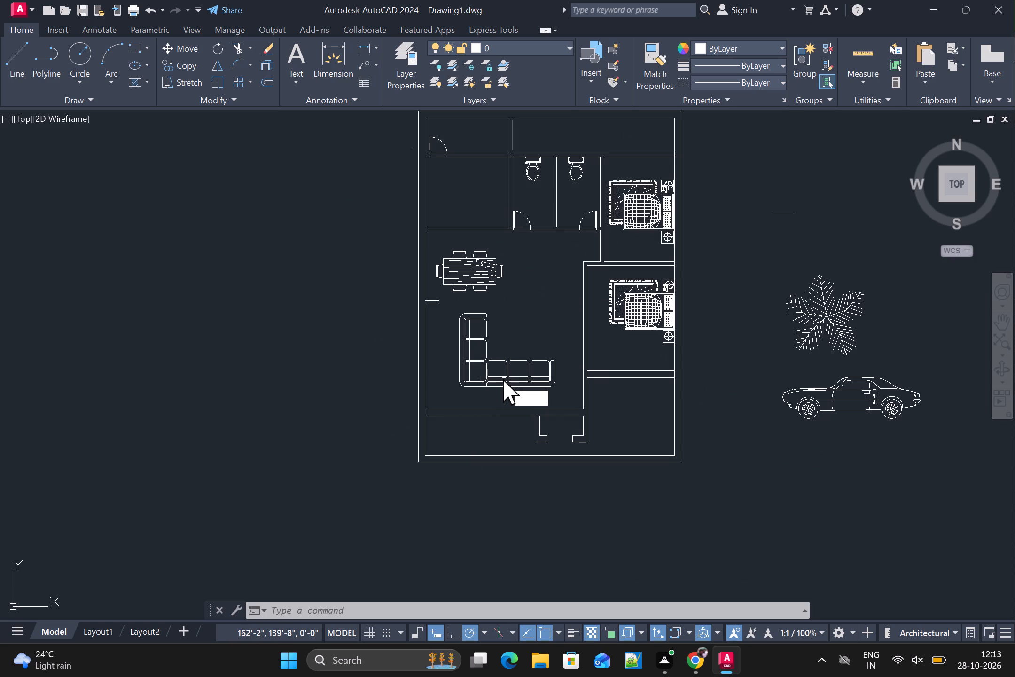
key(o)
key(space)
click(494, 372)
click(487, 375)
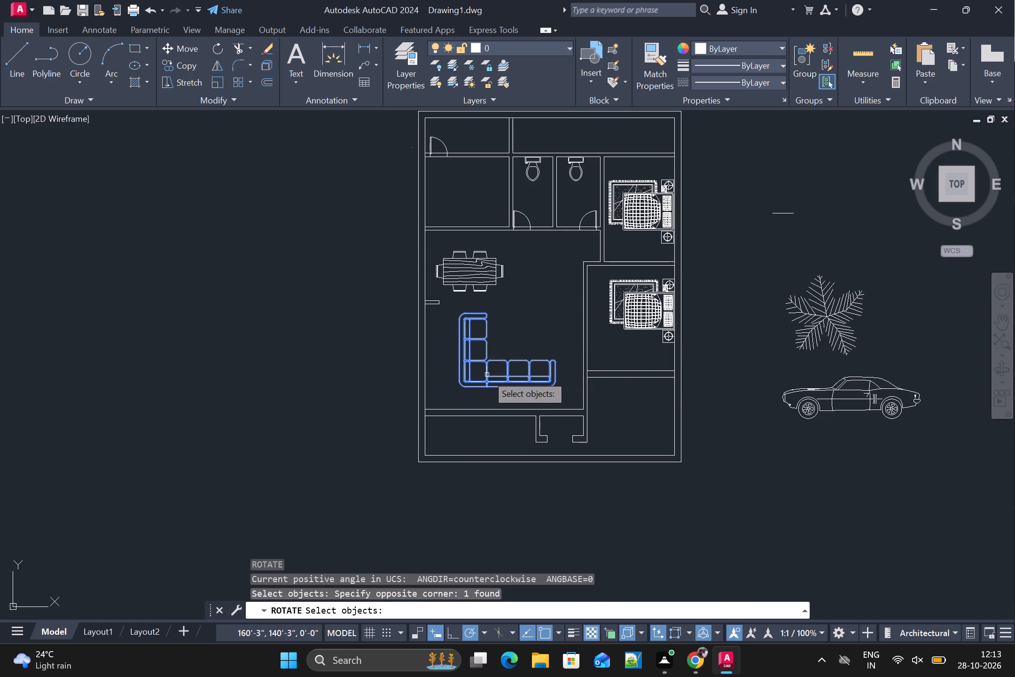
key(space)
click(468, 390)
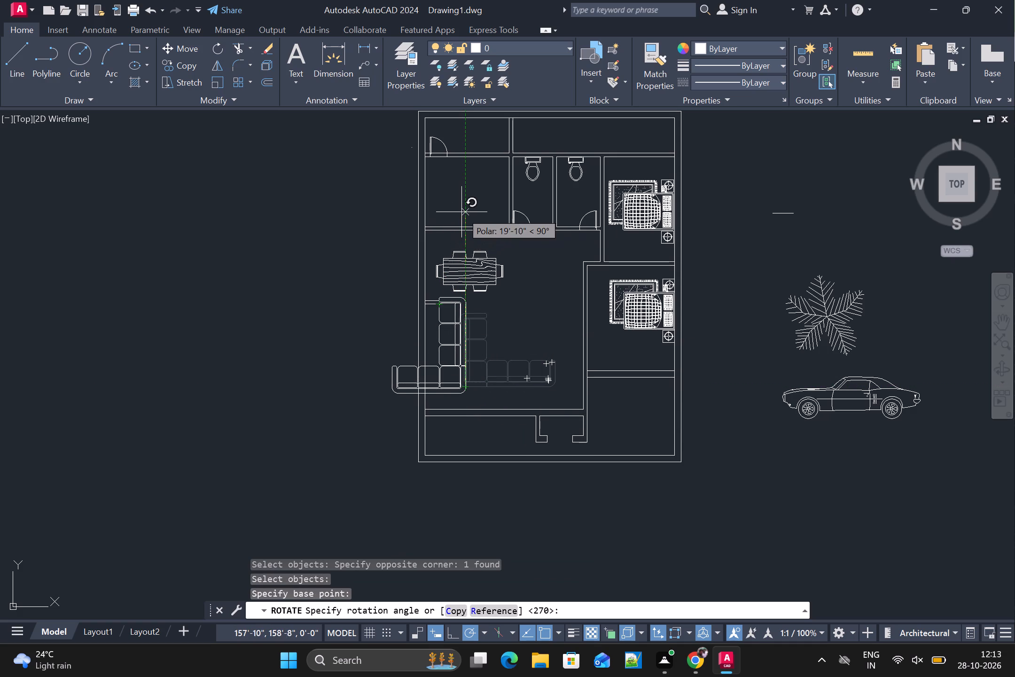
click(462, 212)
Move the rotated L-shaped sofa about 13'-5" east, placing its long back against the large room's east wall.
click(462, 369)
text(m)
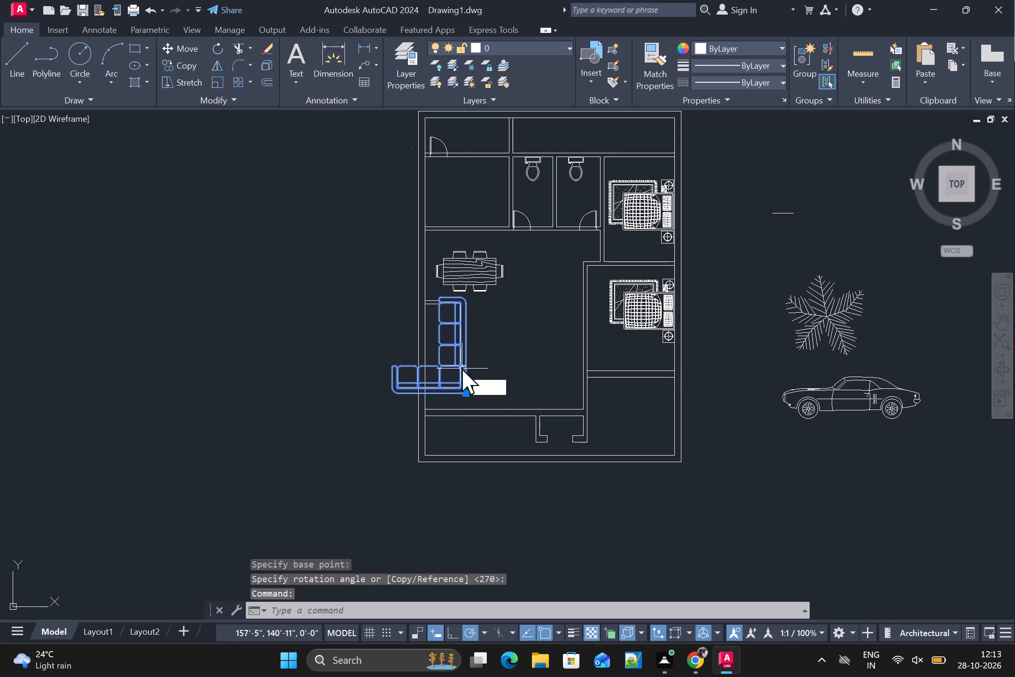
key(space)
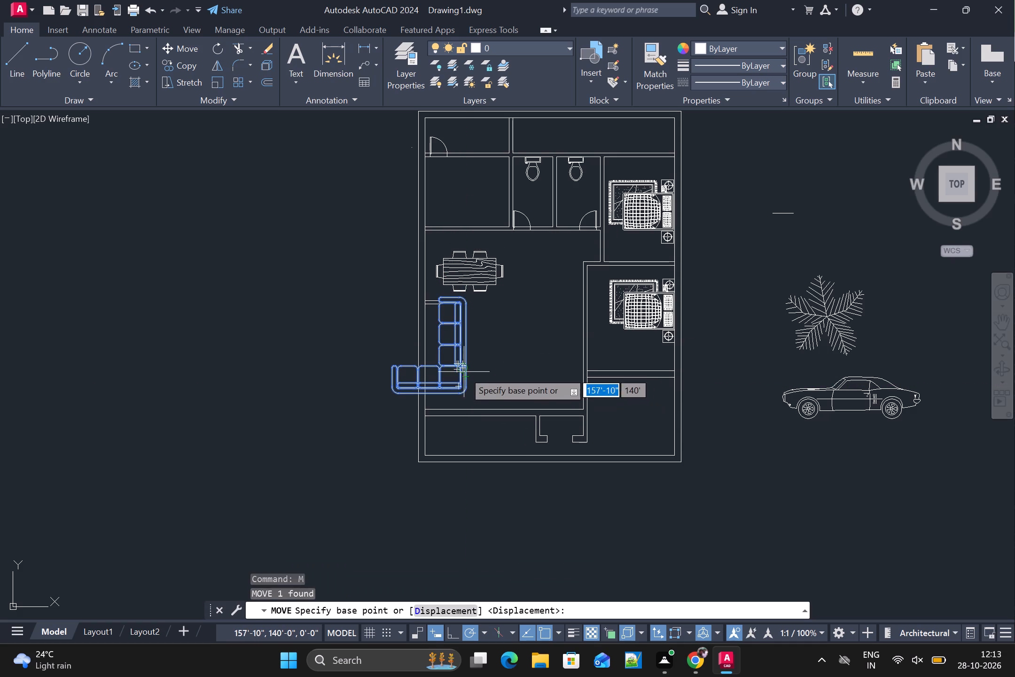
click(464, 371)
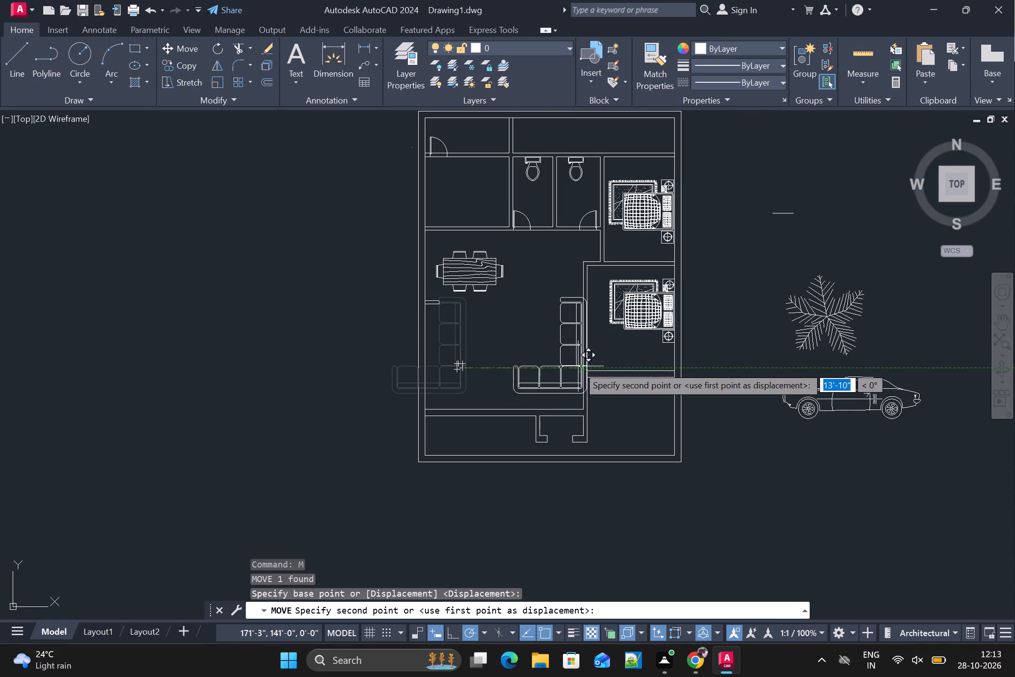
scroll(577, 366, up, 3)
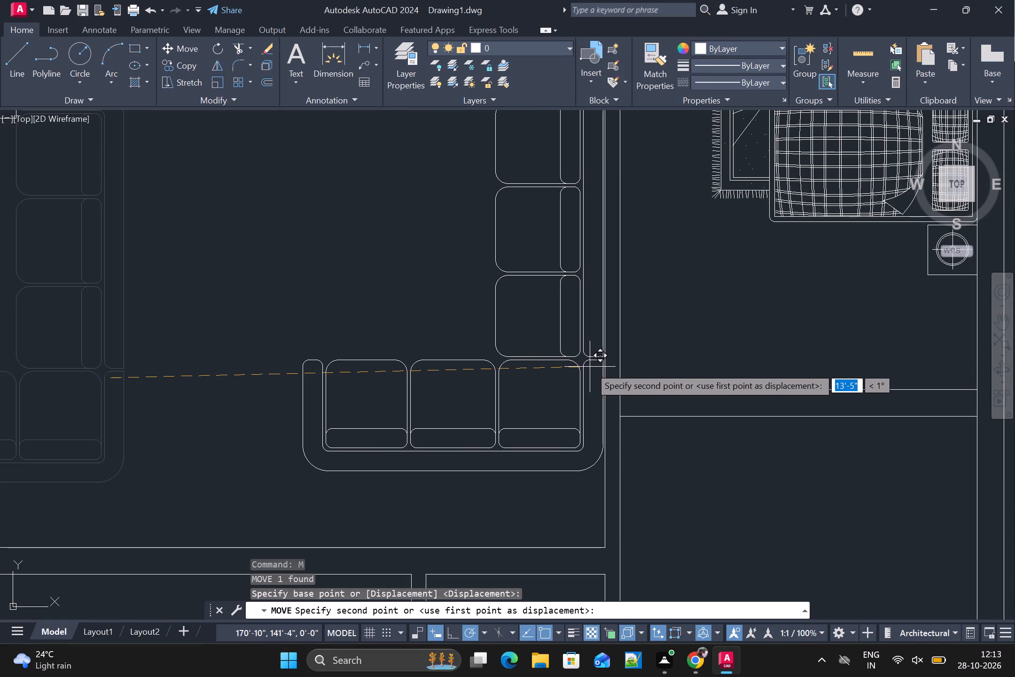
click(590, 367)
Draw a rectangular coffee table about 2'-8" by 2'-5" in the open area northwest of the L-shaped sofa's corner.
scroll(586, 375, down, 2)
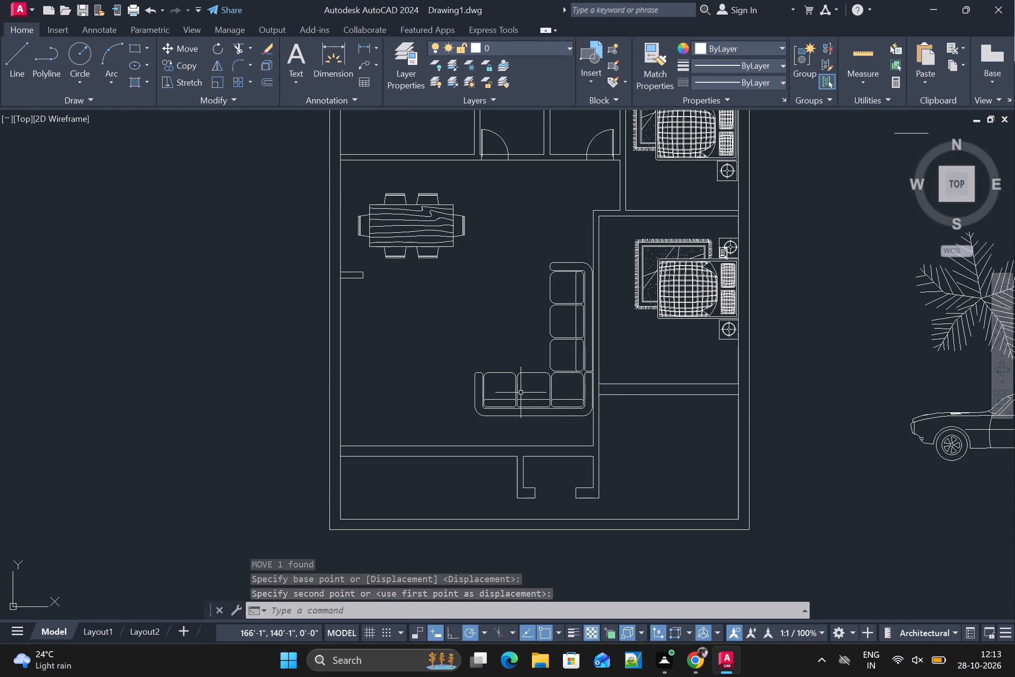
text(re)
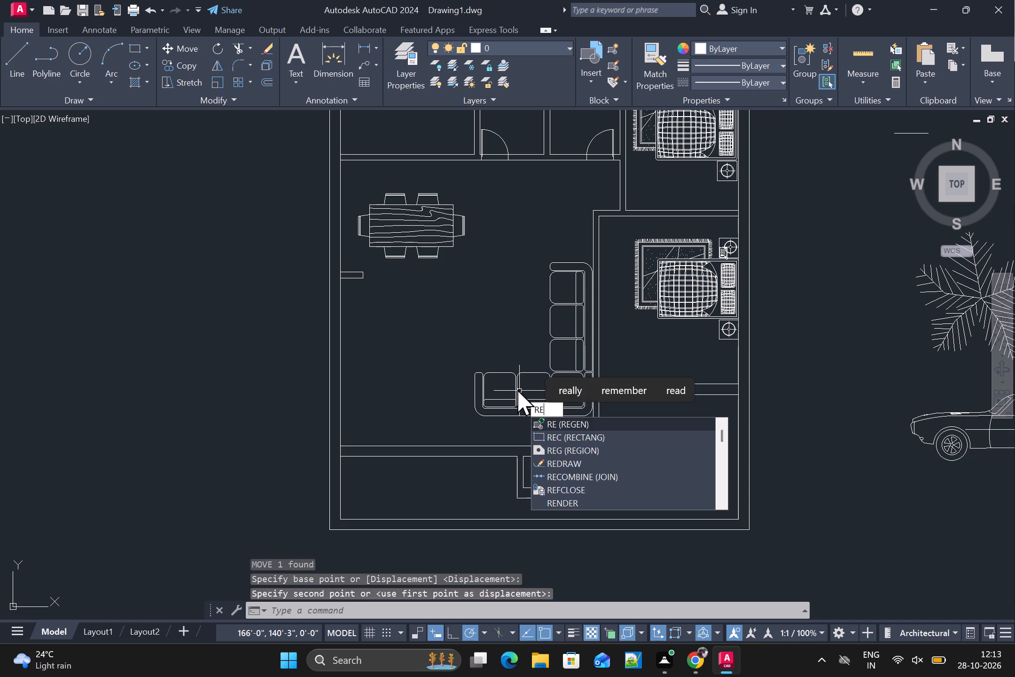
text(c)
key(space)
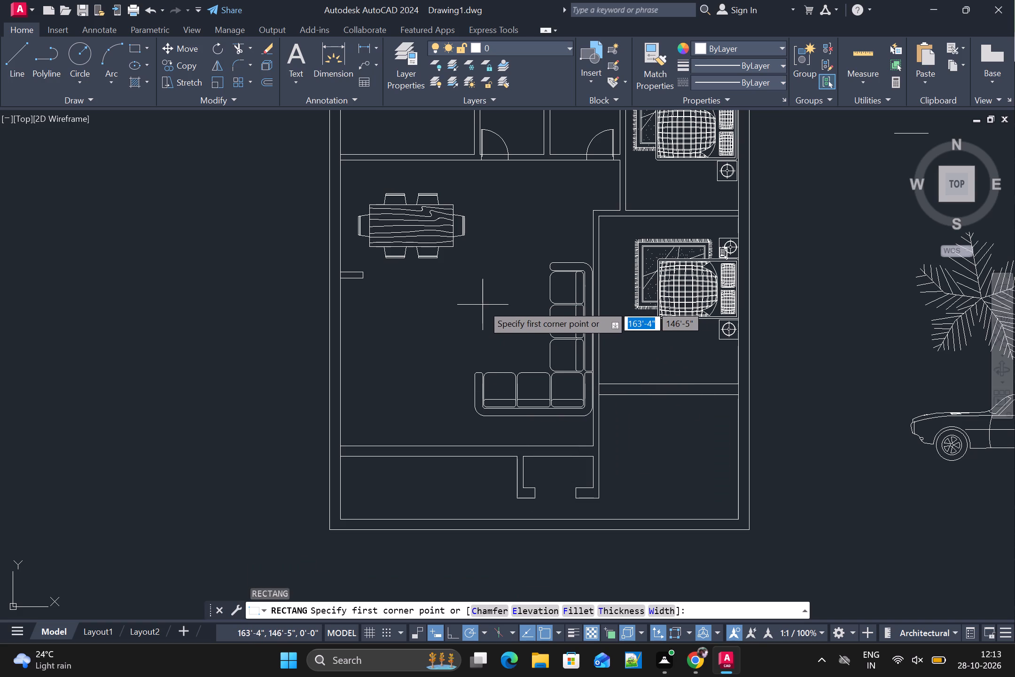
click(481, 302)
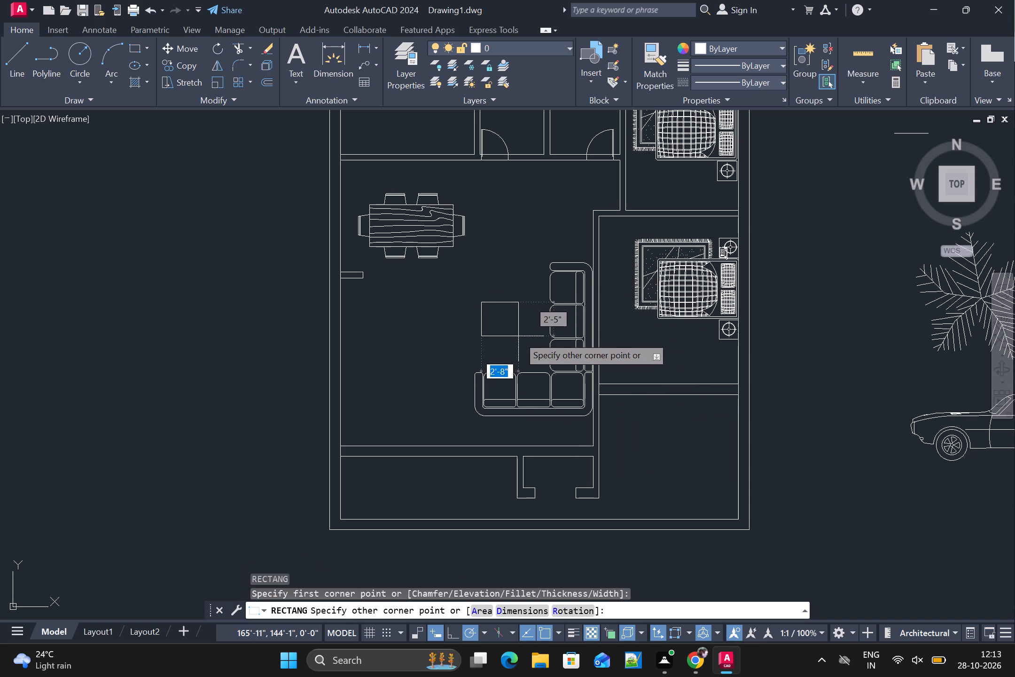
click(521, 338)
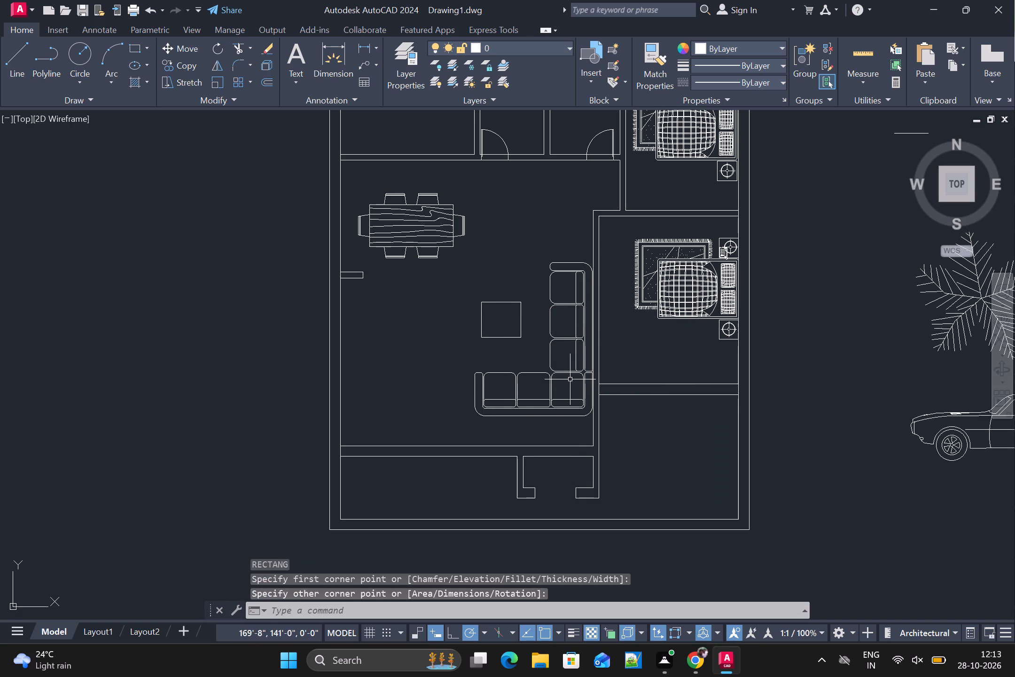
Draw a stair outline below the large room's south wall: a line south, about 6'-2" west, a short jog south, and 1'-10" west to the outer wall.
scroll(567, 379, down, 1)
middle_click(526, 384)
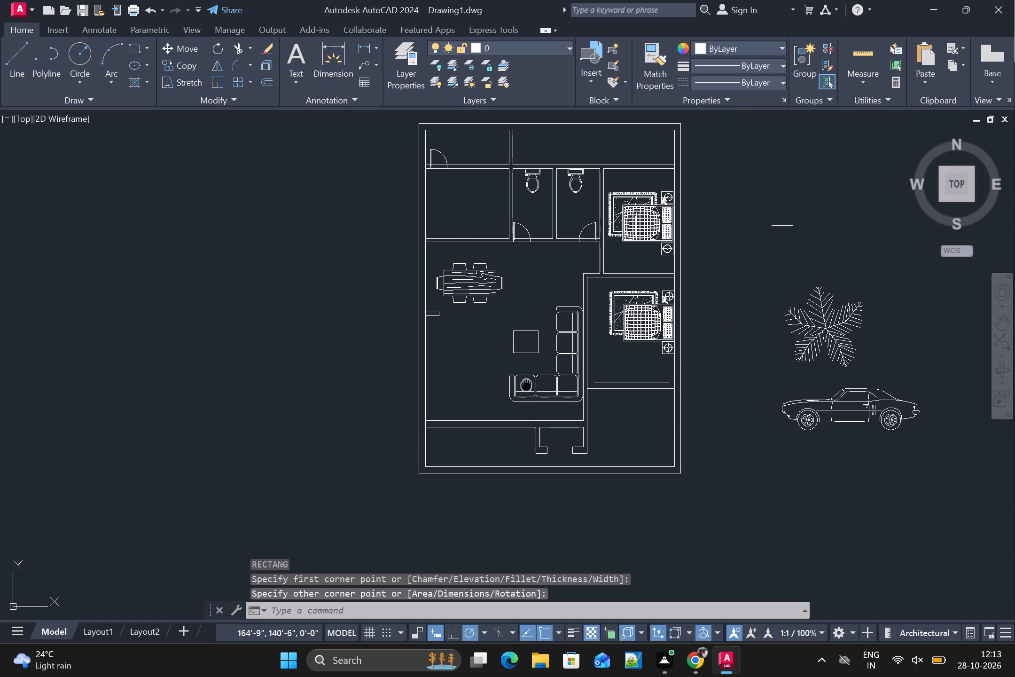
scroll(504, 370, up, 1)
scroll(504, 370, down, 1)
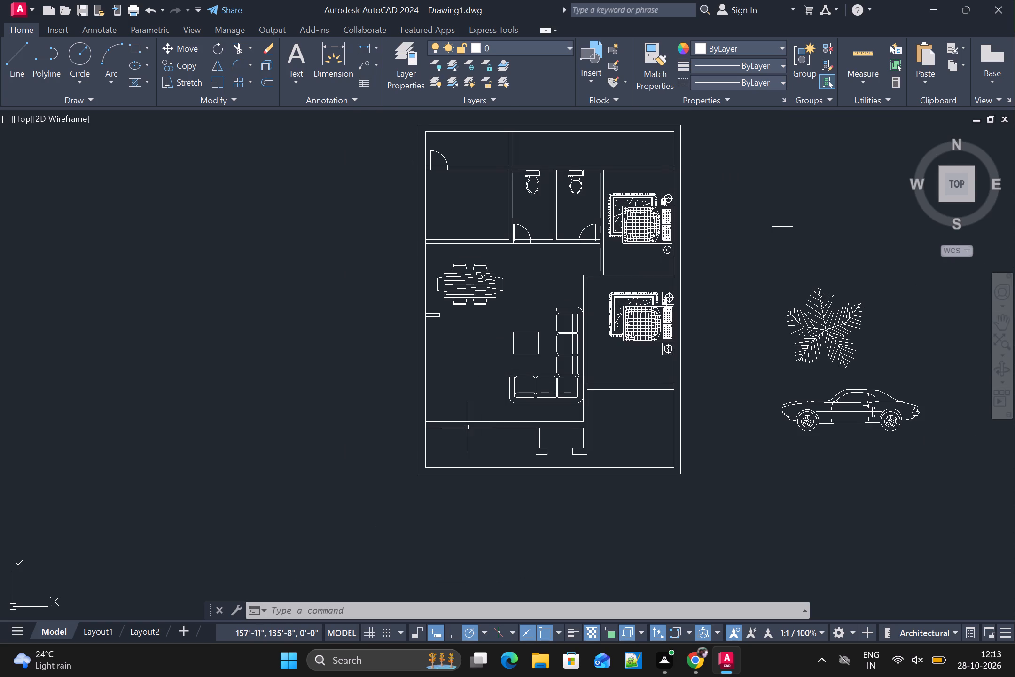
middle_drag(467, 427, 512, 318)
scroll(500, 336, up, 2)
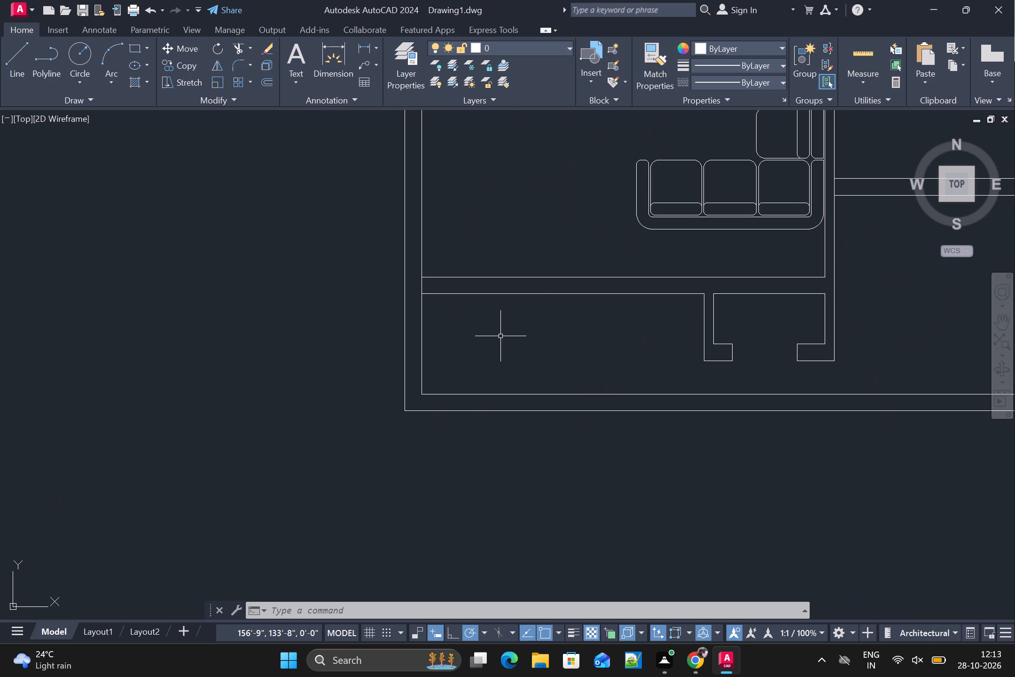
key(l)
key(space)
scroll(495, 336, up, 1)
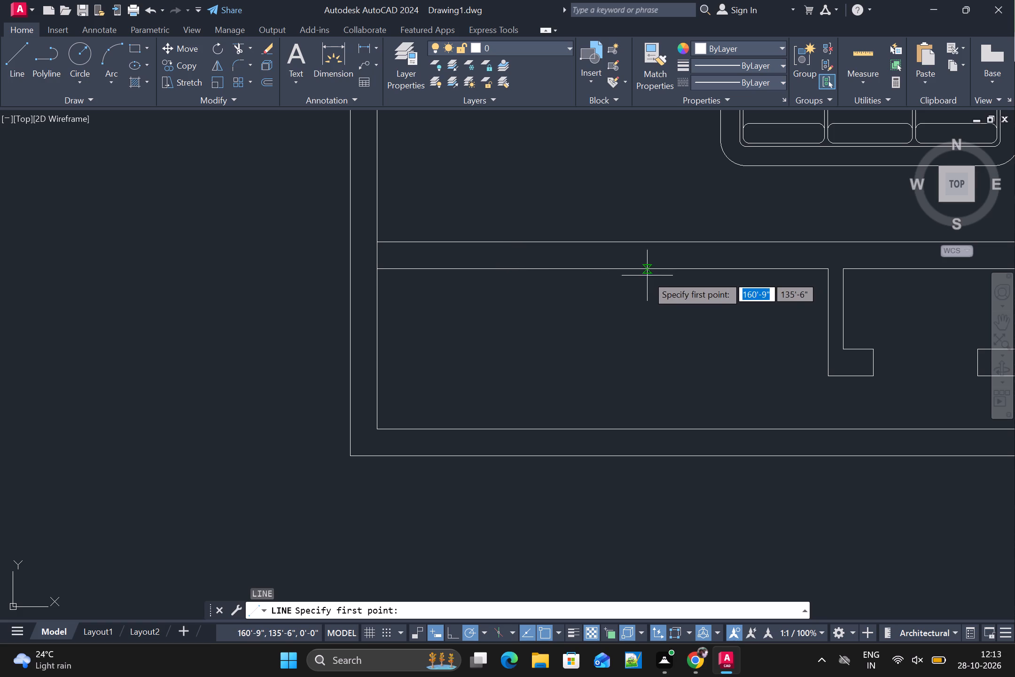
click(660, 269)
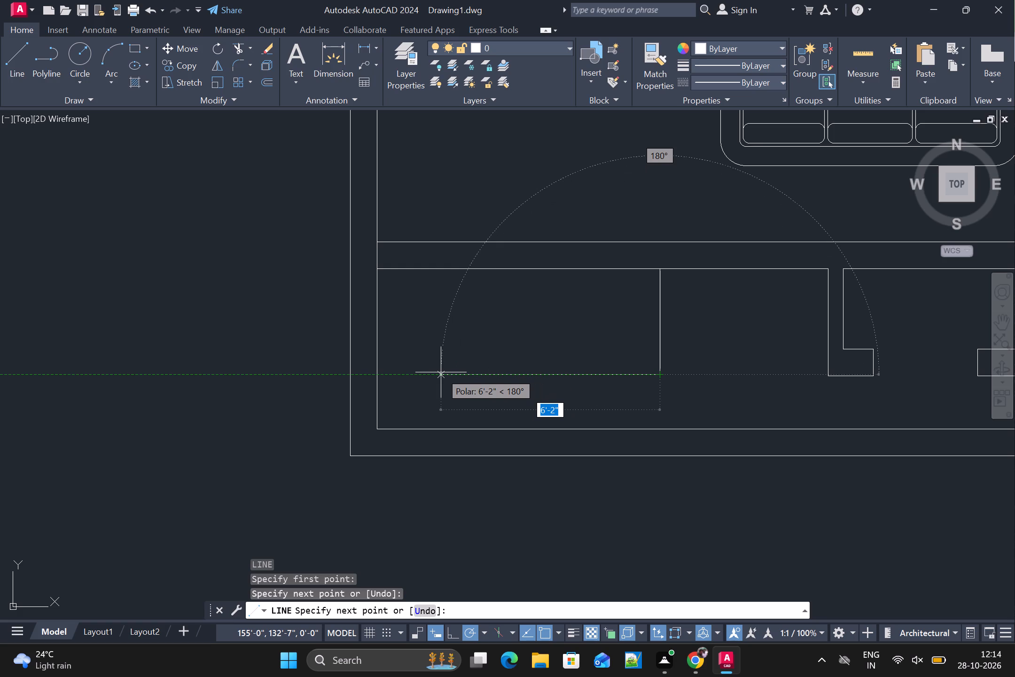
click(442, 392)
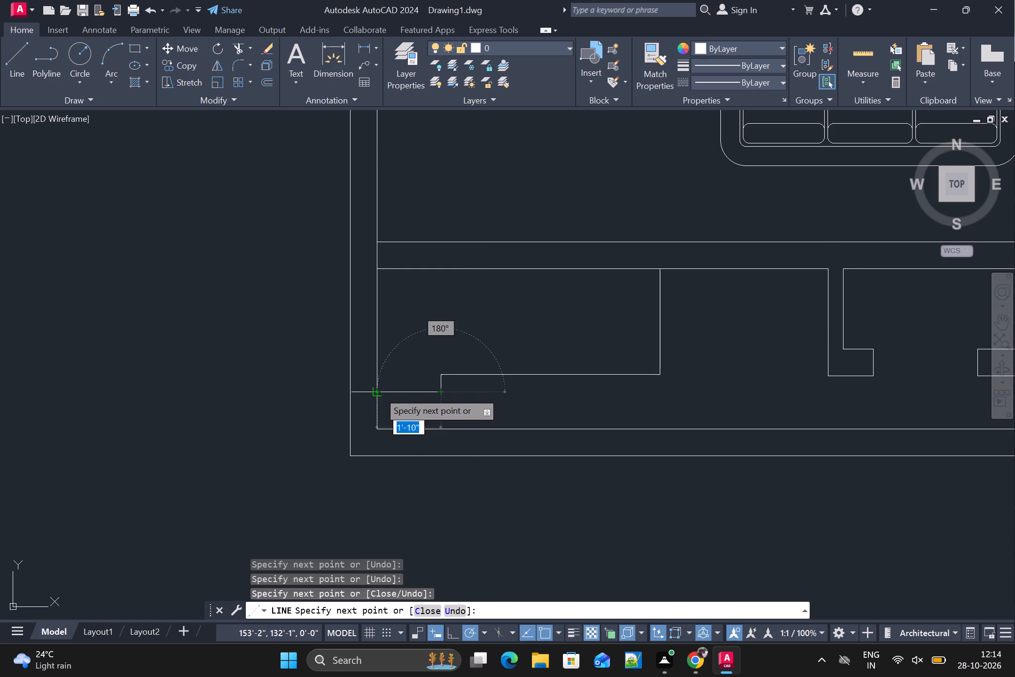
scroll(379, 392, up, 2)
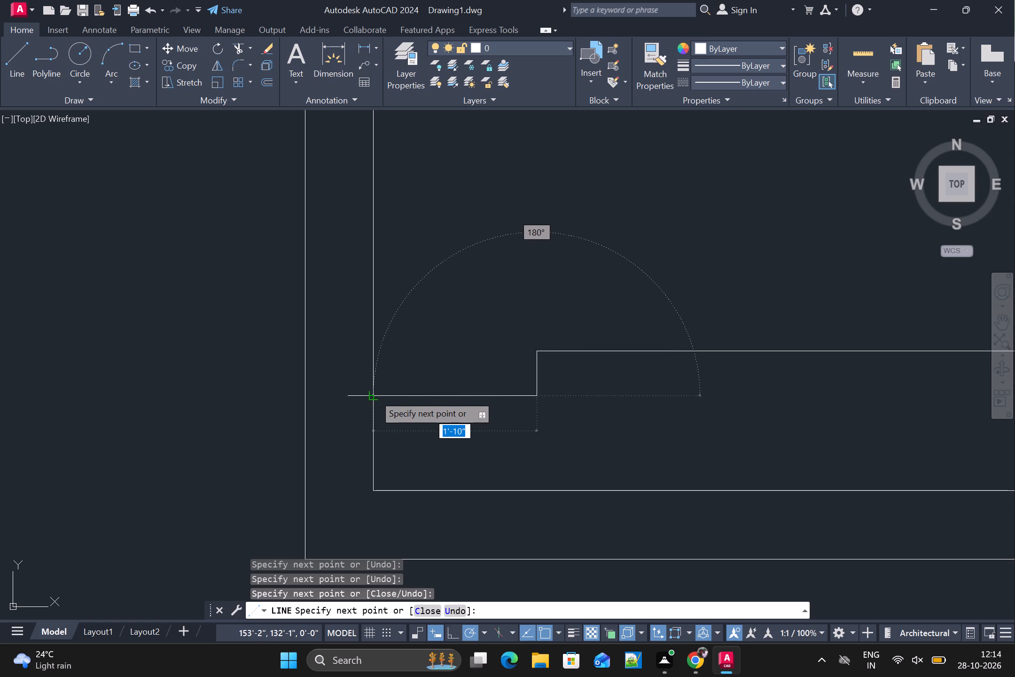
click(374, 394)
scroll(385, 400, down, 3)
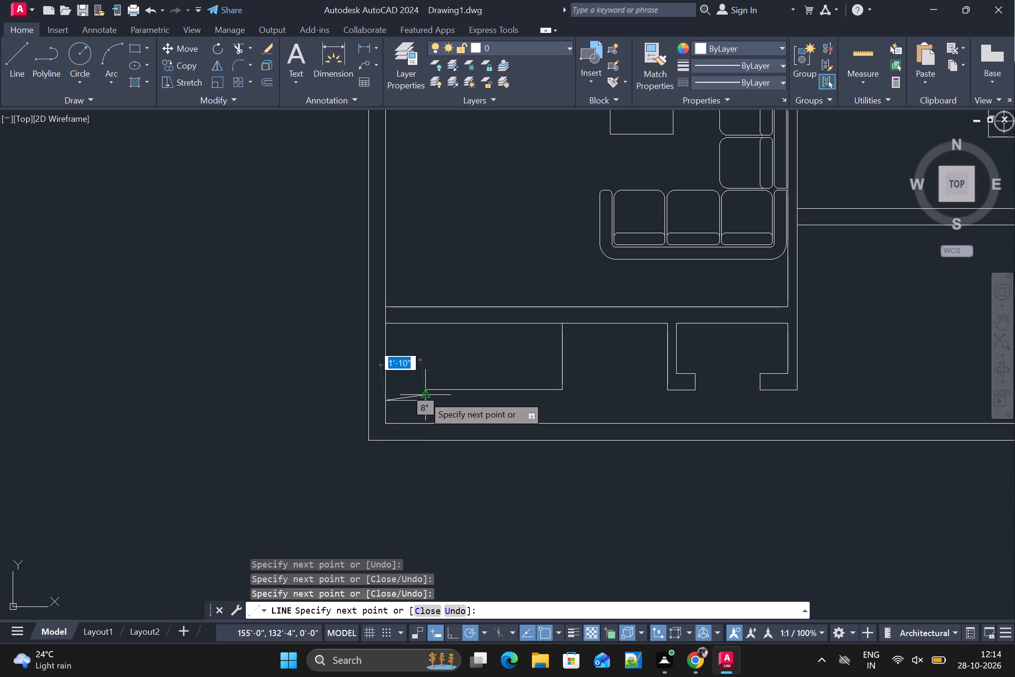
key(space)
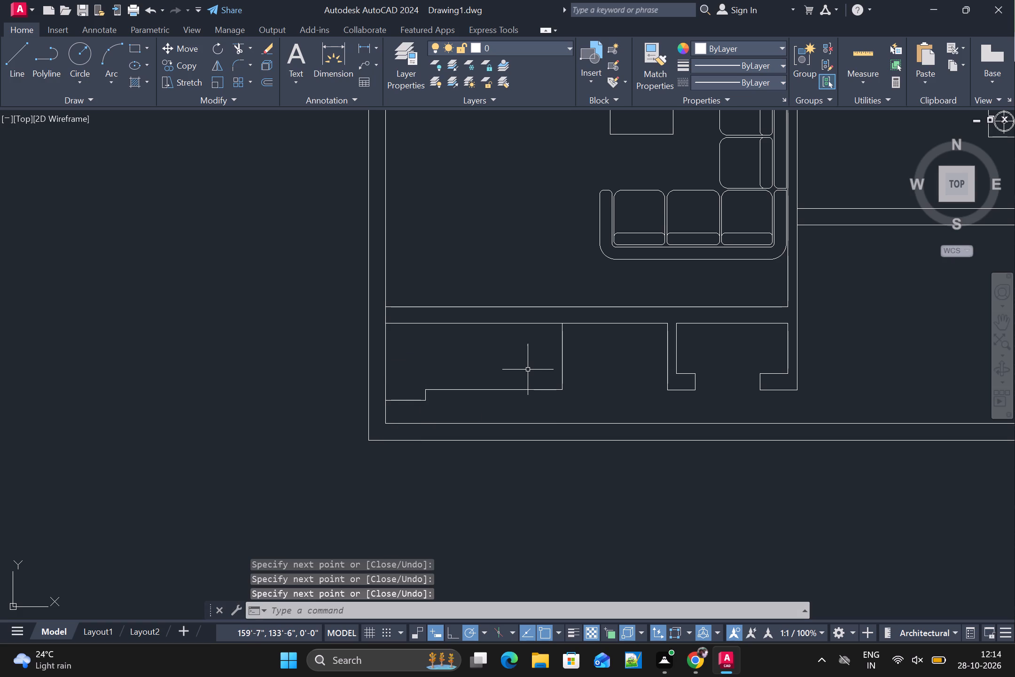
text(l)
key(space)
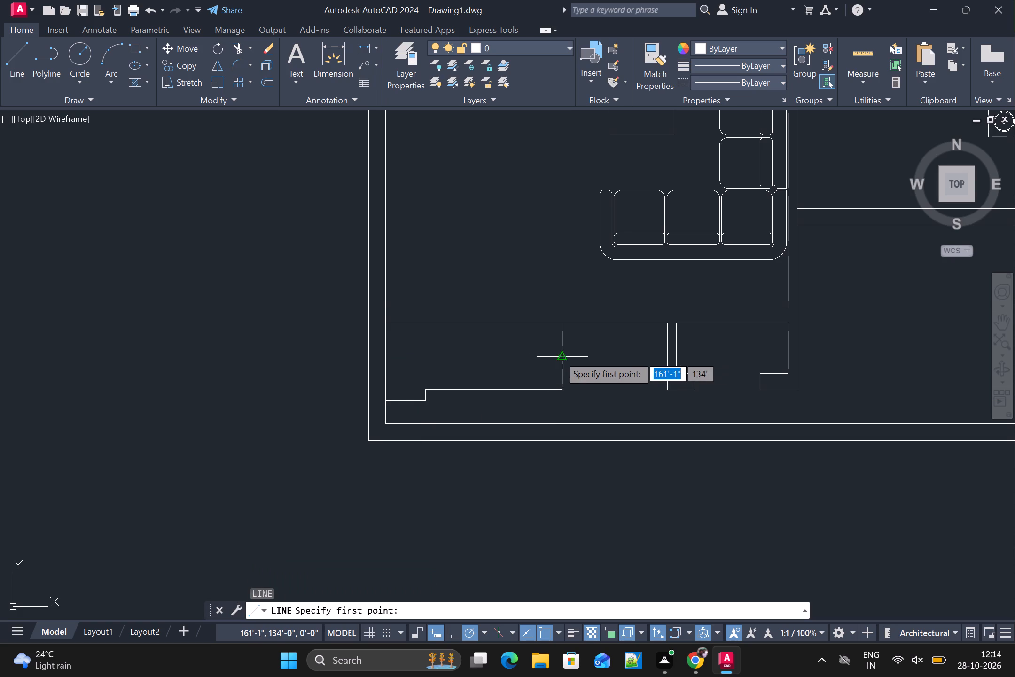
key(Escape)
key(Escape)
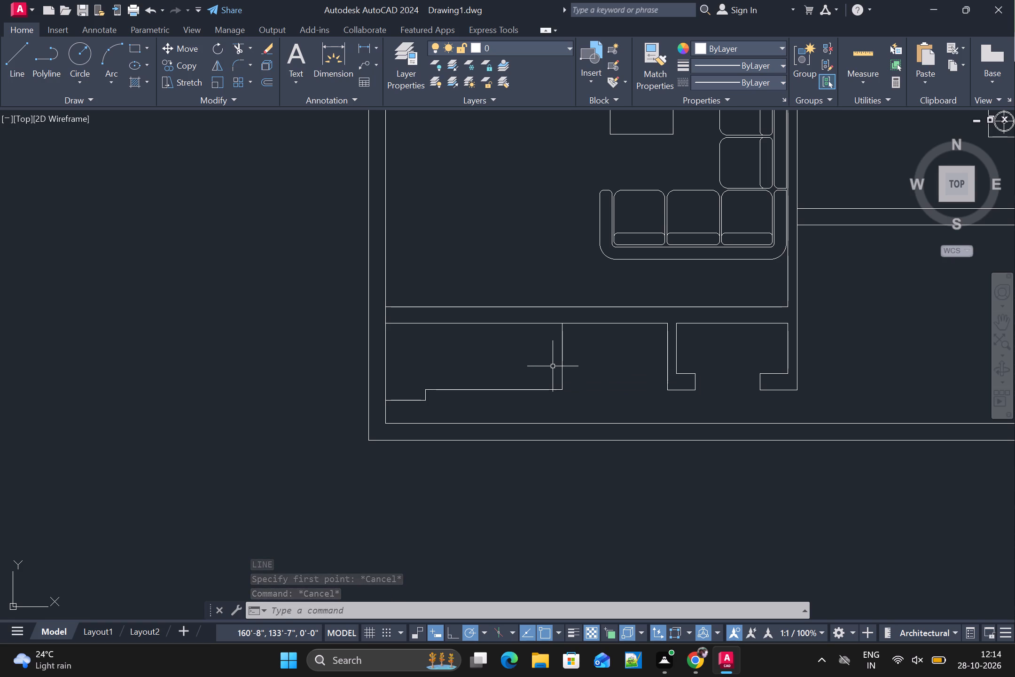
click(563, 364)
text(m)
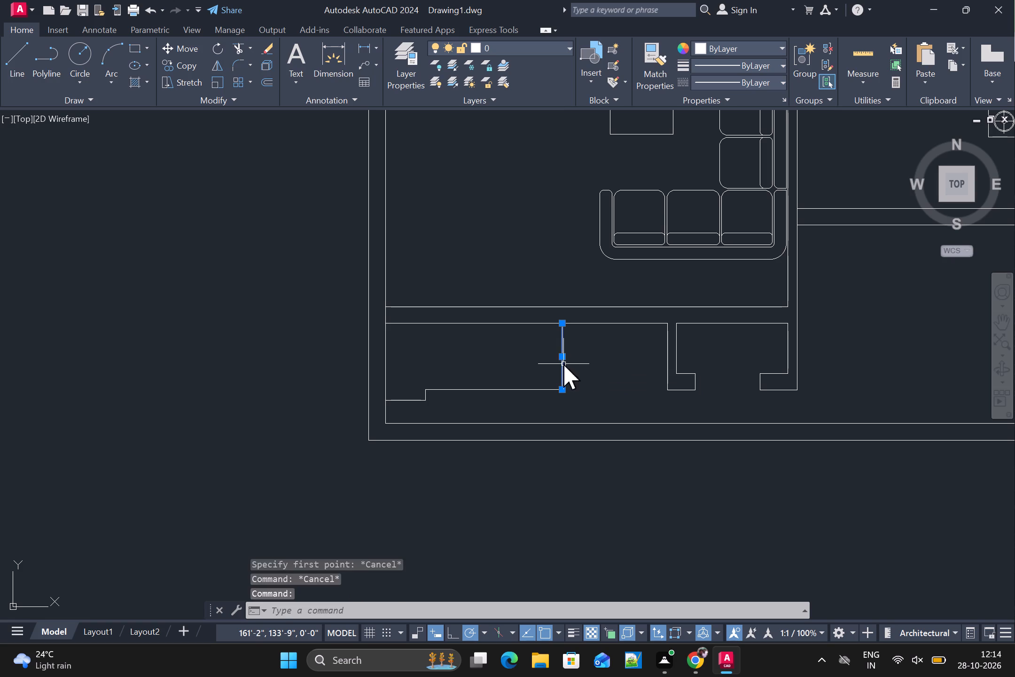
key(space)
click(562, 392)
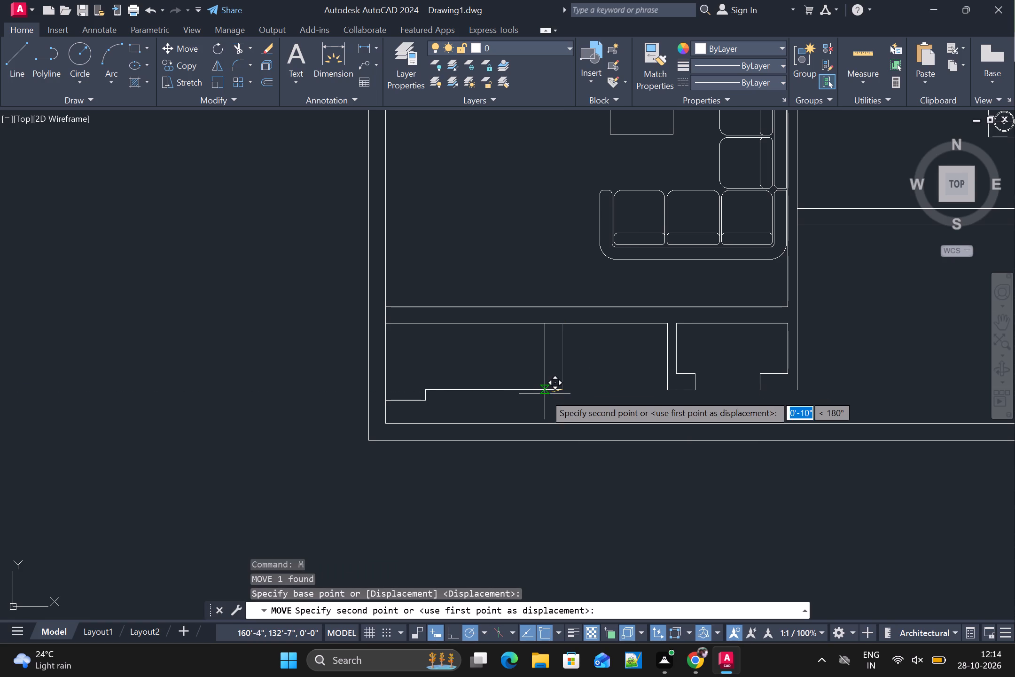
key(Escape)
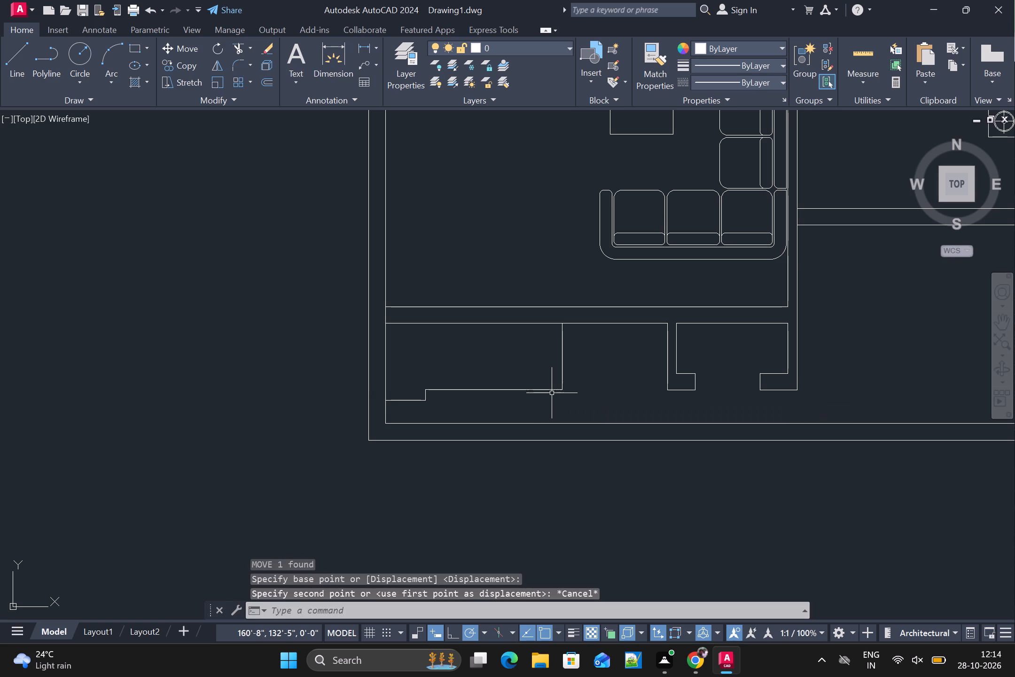
Offset the stair outline's east line westward with the Through option, making nine tread lines about 8" apart up to the jog.
text(o t)
key(space)
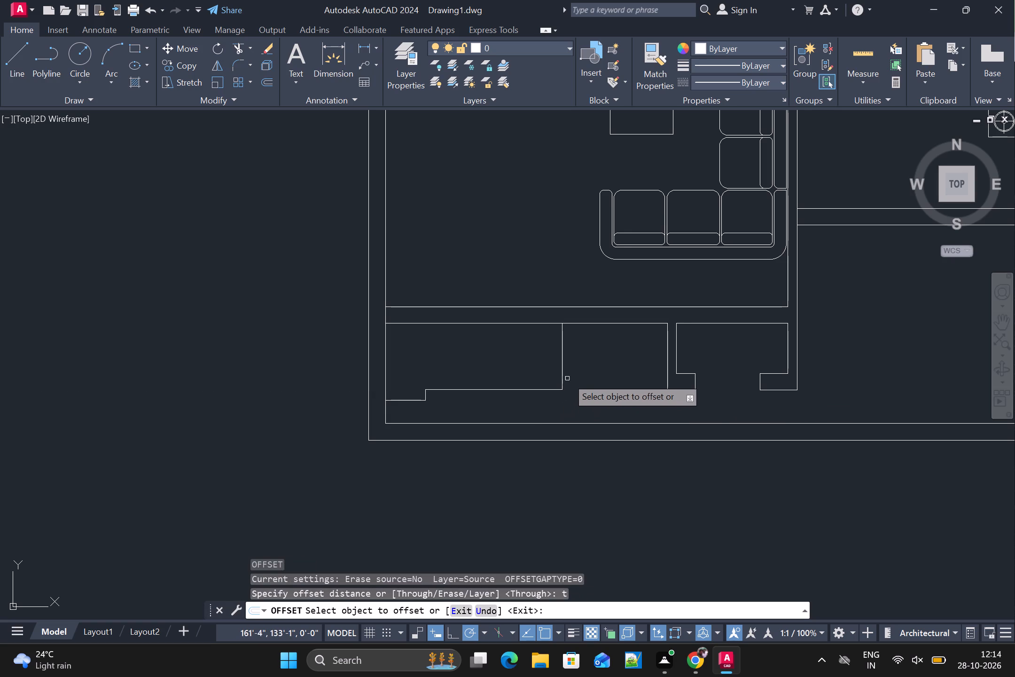
click(562, 375)
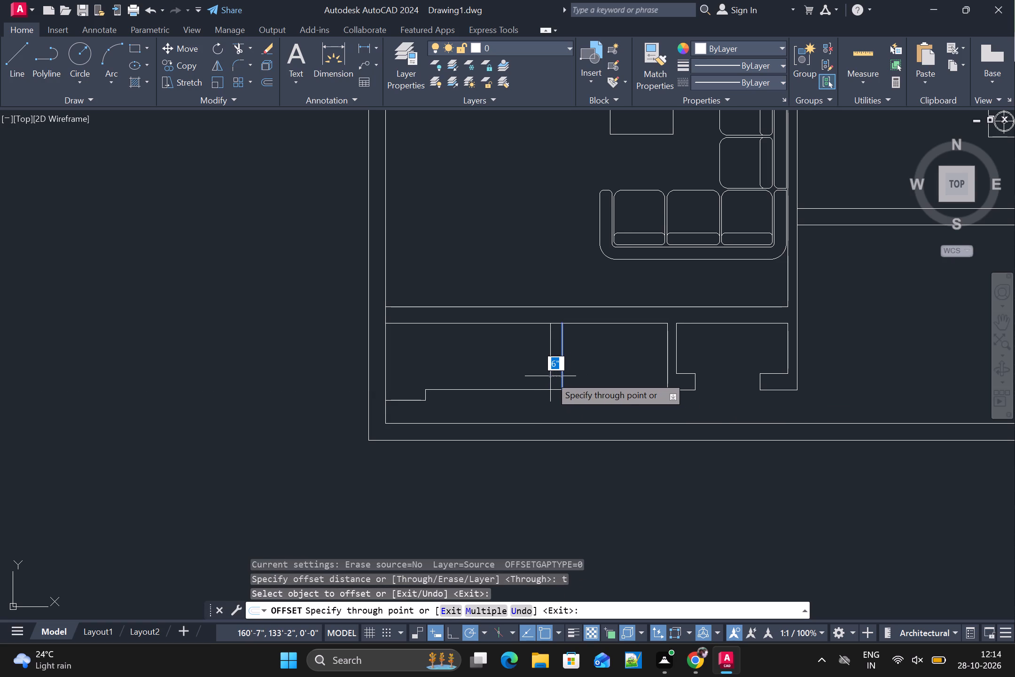
double_click(550, 376)
double_click(534, 374)
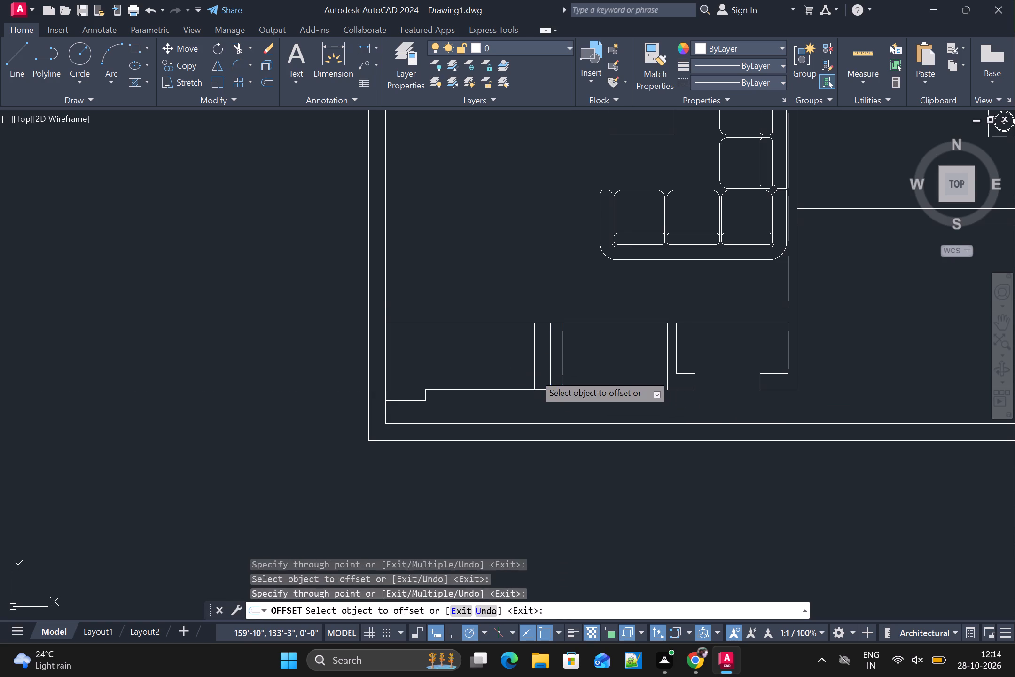
double_click(516, 374)
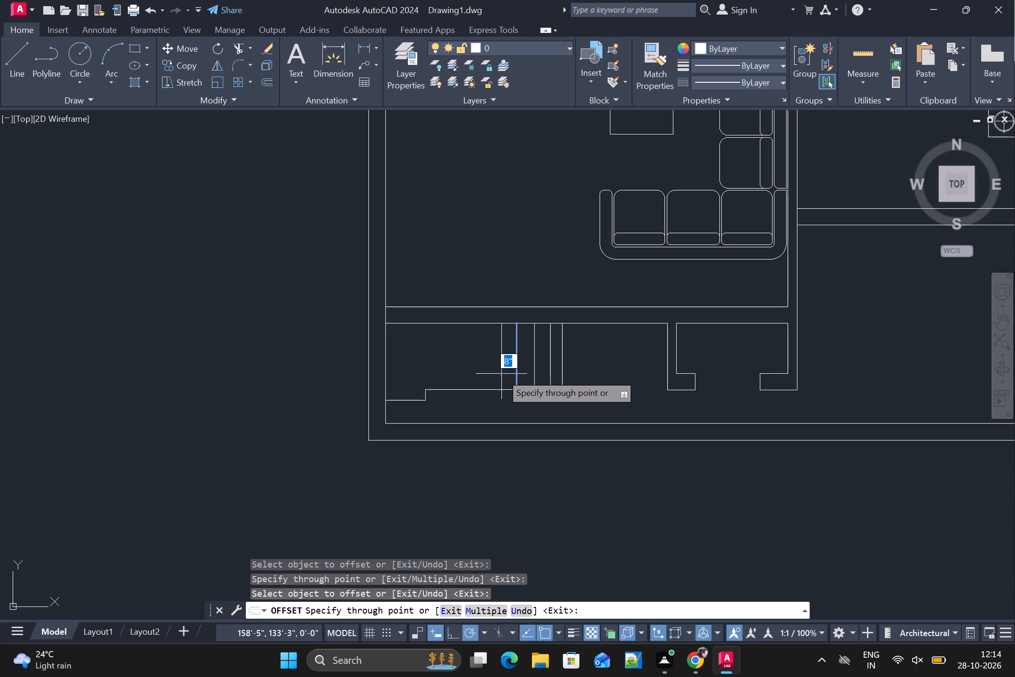
double_click(501, 374)
double_click(486, 374)
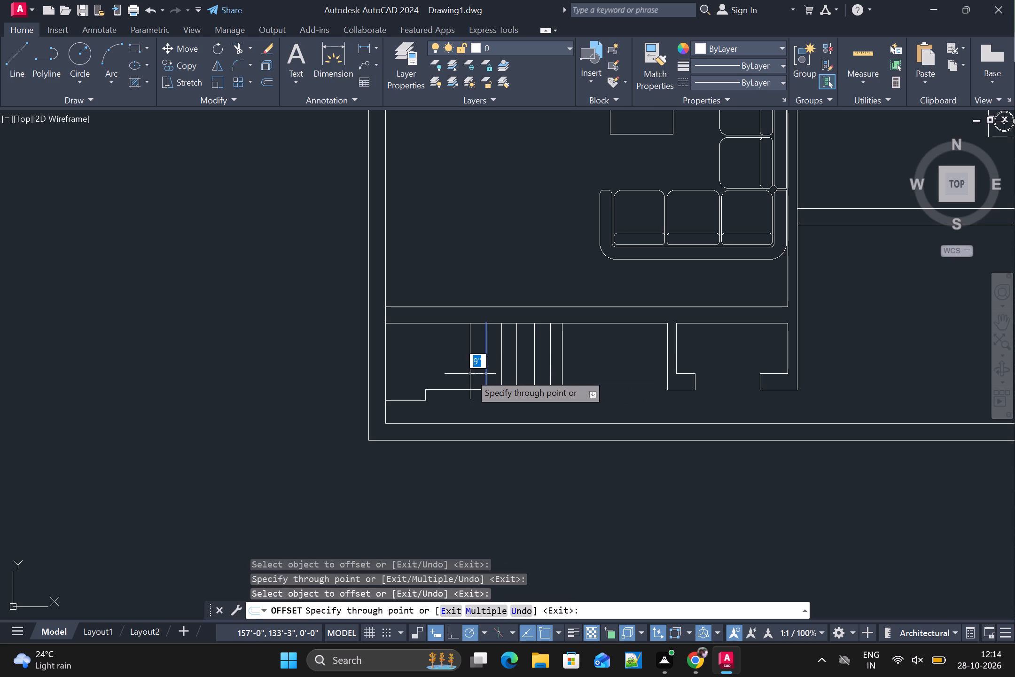
double_click(470, 374)
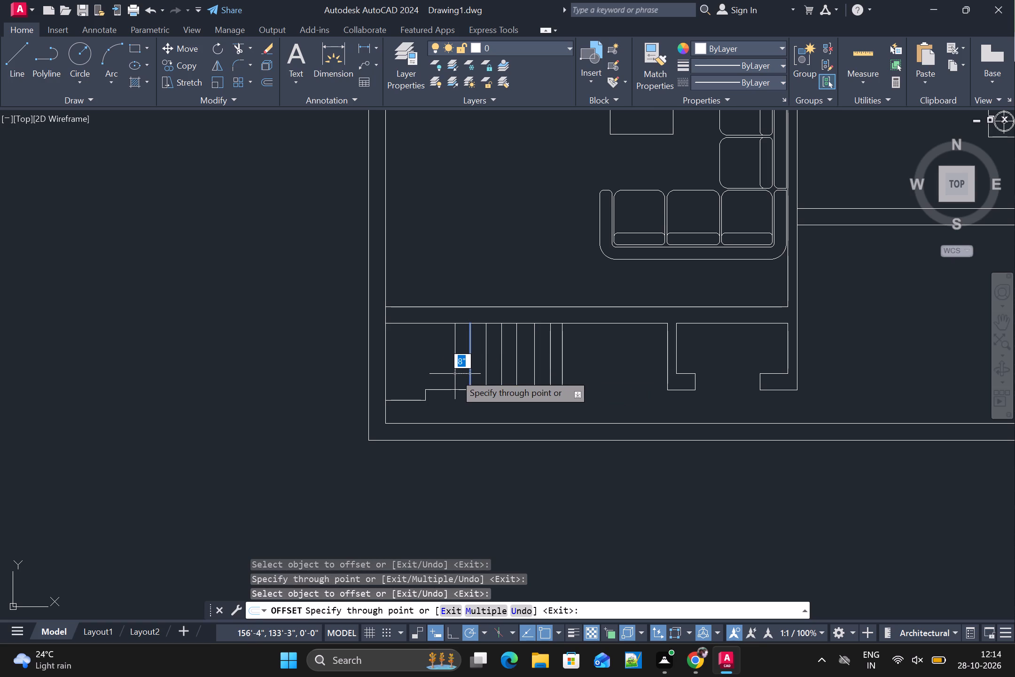
double_click(455, 374)
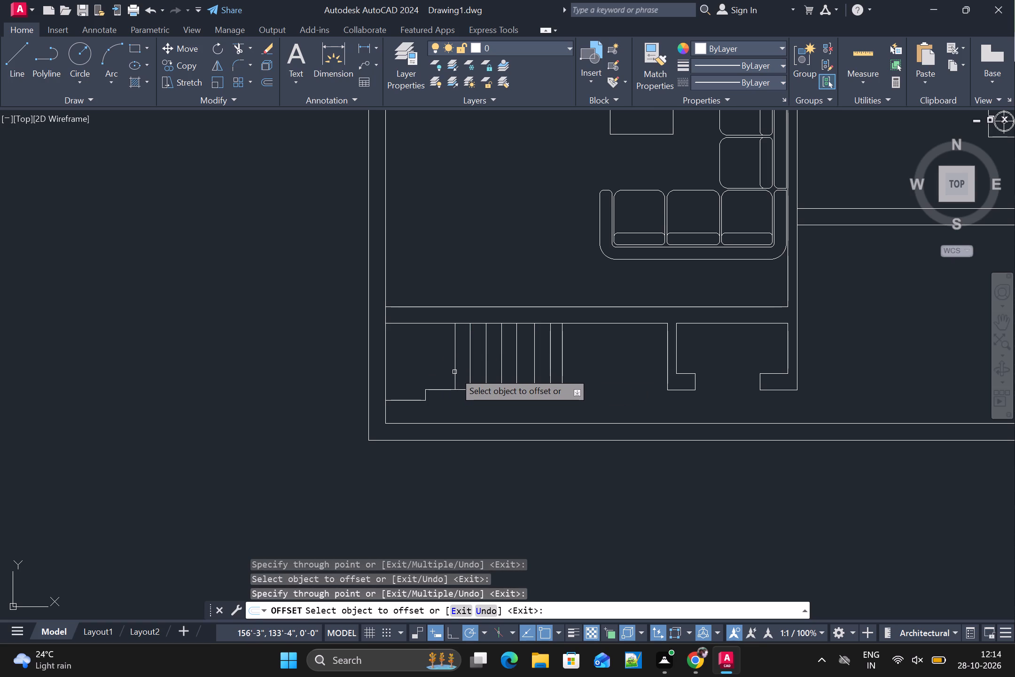
click(454, 372)
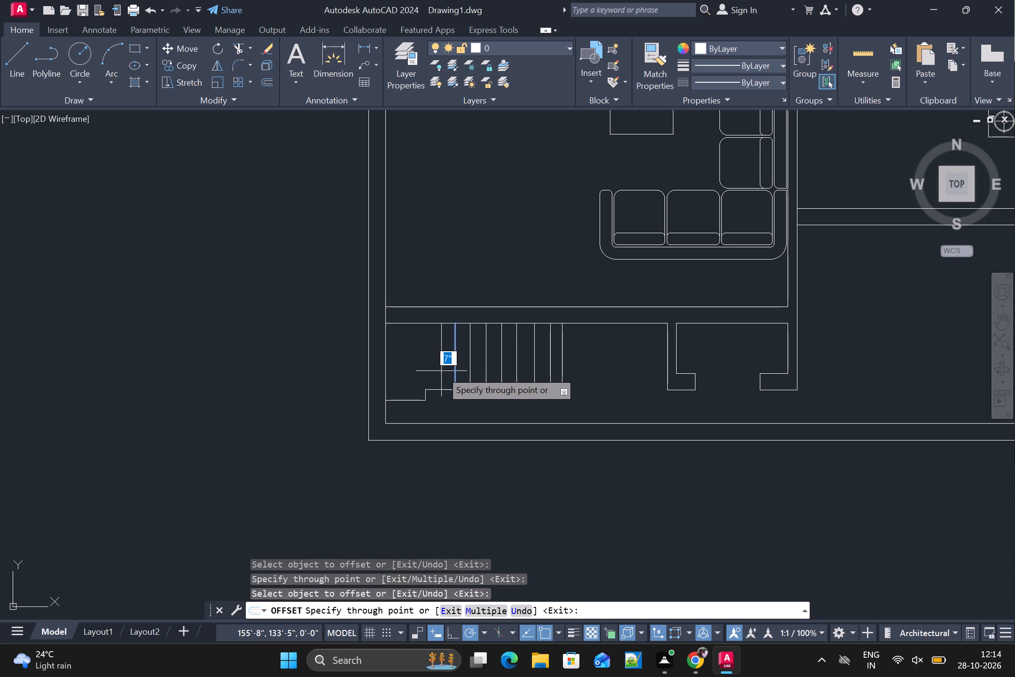
double_click(441, 371)
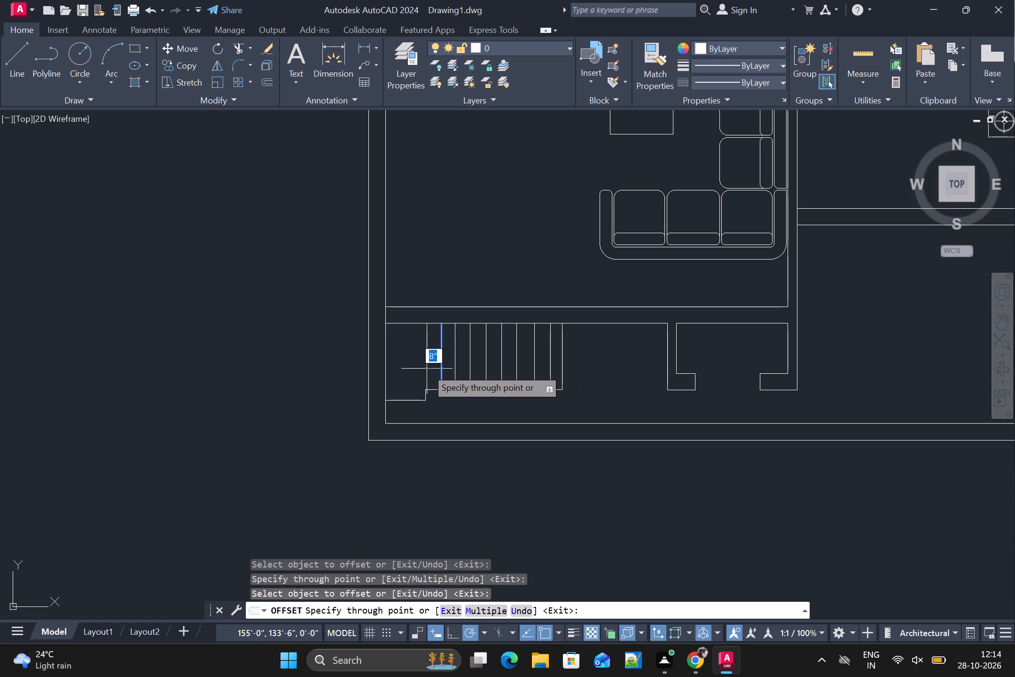
click(426, 369)
Draw a diagonal line across the stair landing from the jog's upper corner to the northwest corner at the outer wall.
scroll(426, 368, down, 1)
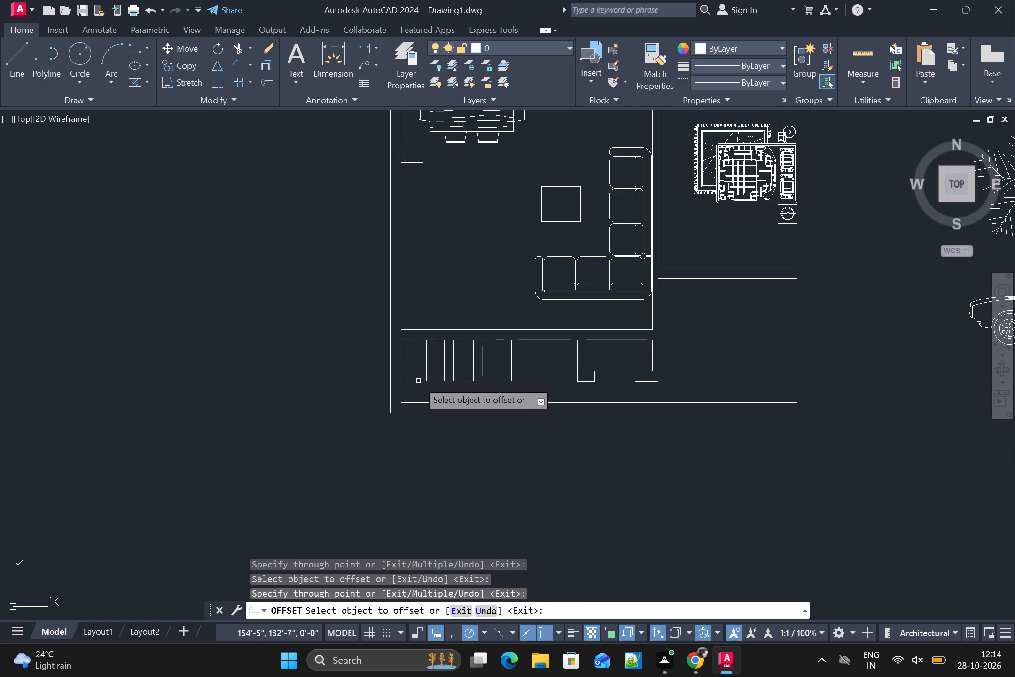
text(l)
key(space)
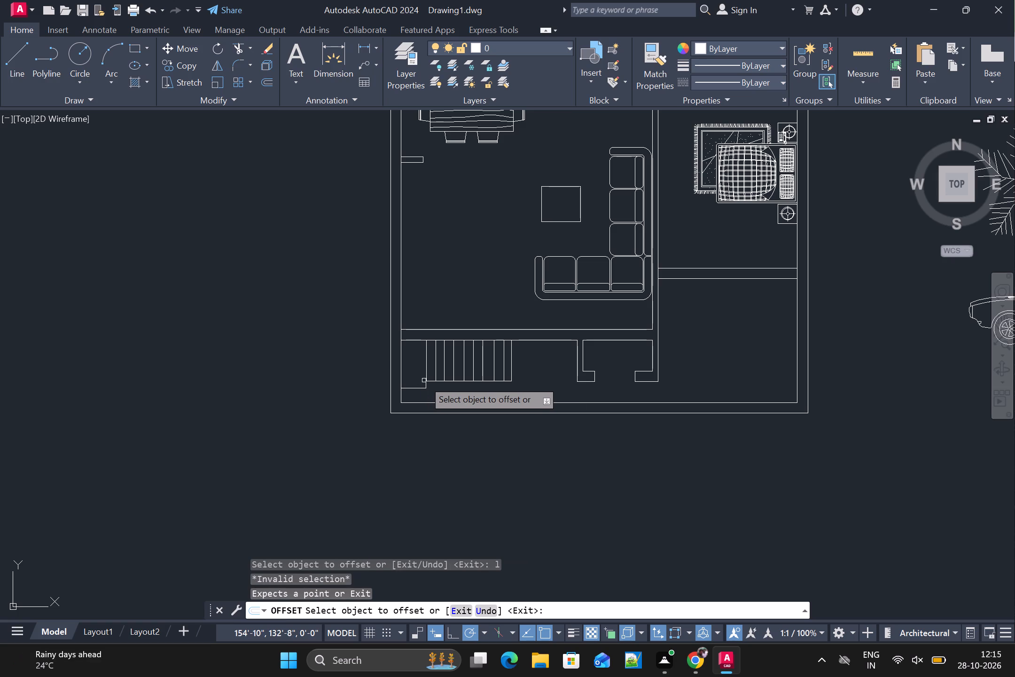
key(Escape)
text(l)
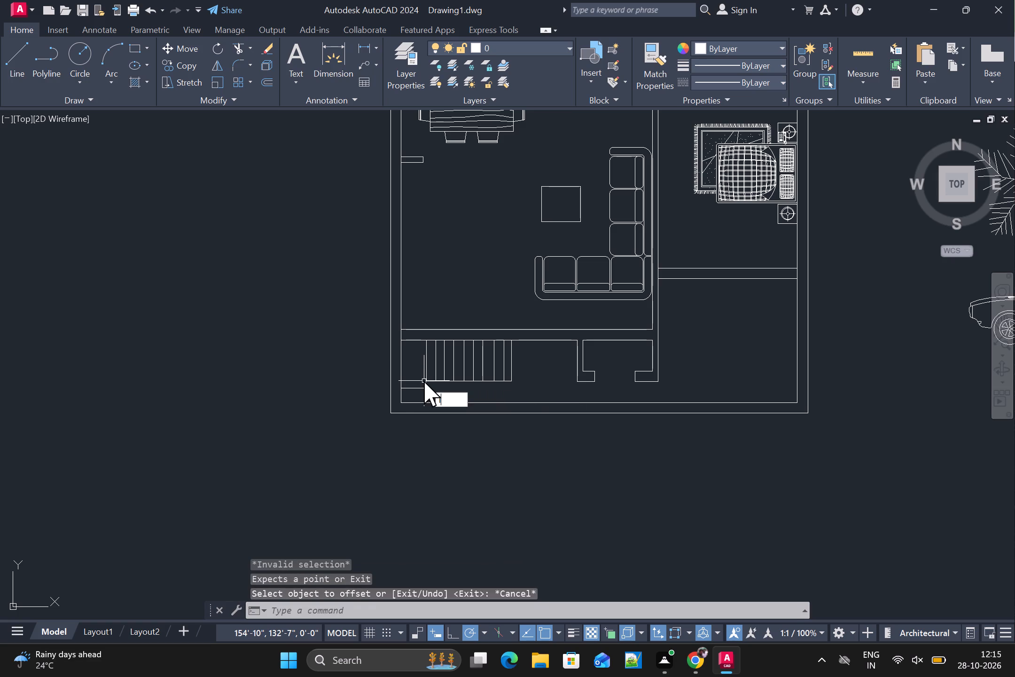
key(space)
scroll(424, 381, up, 3)
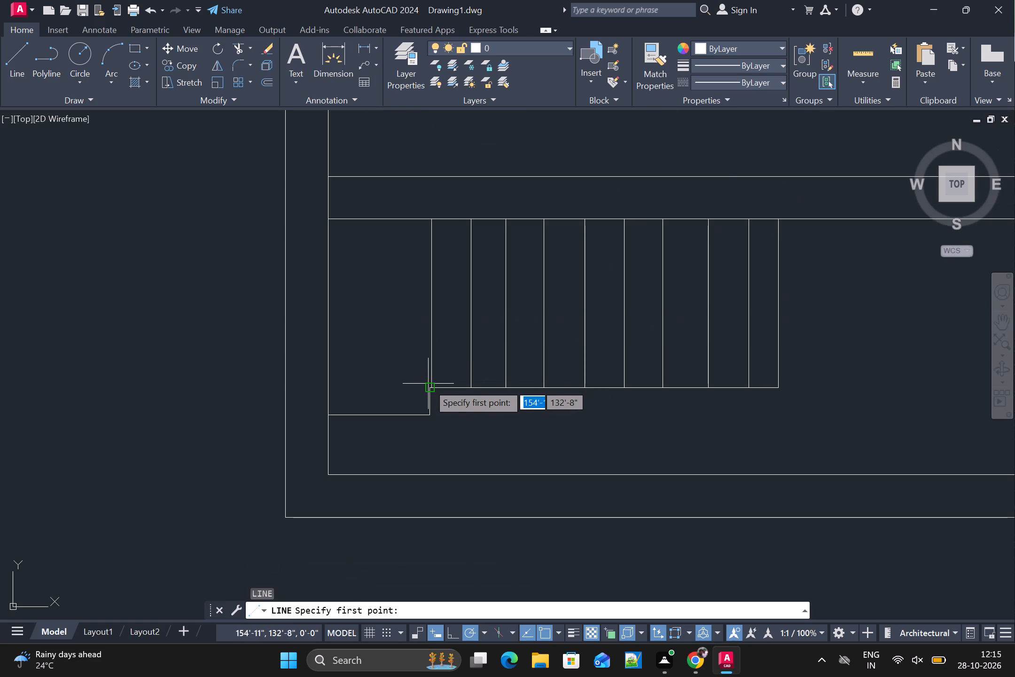
scroll(428, 384, down, 1)
middle_drag(451, 375, 547, 361)
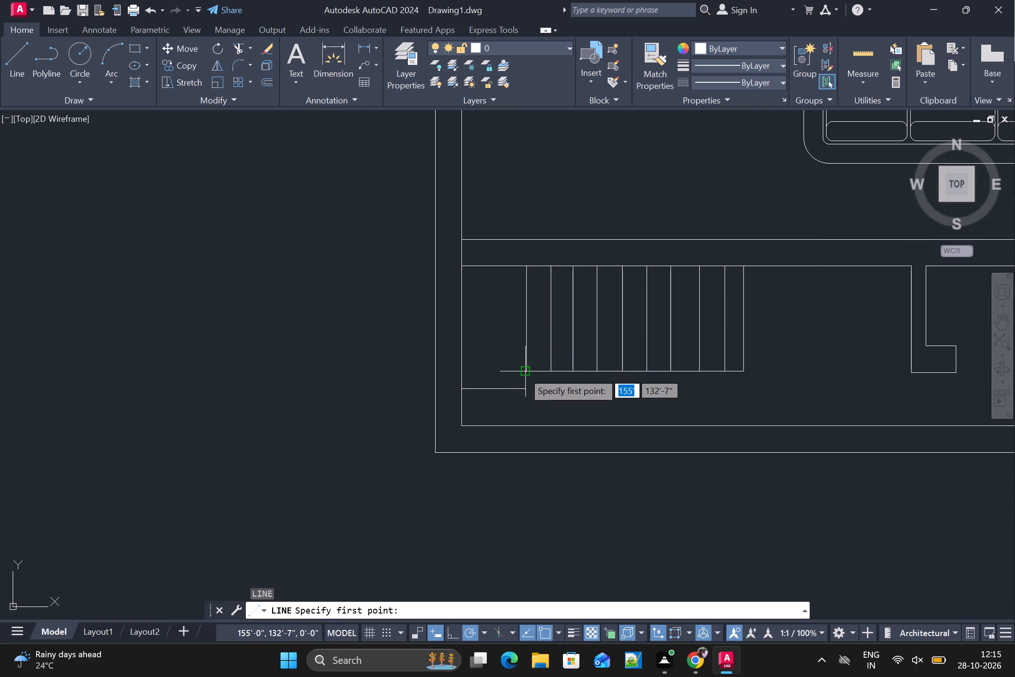
click(523, 372)
click(464, 268)
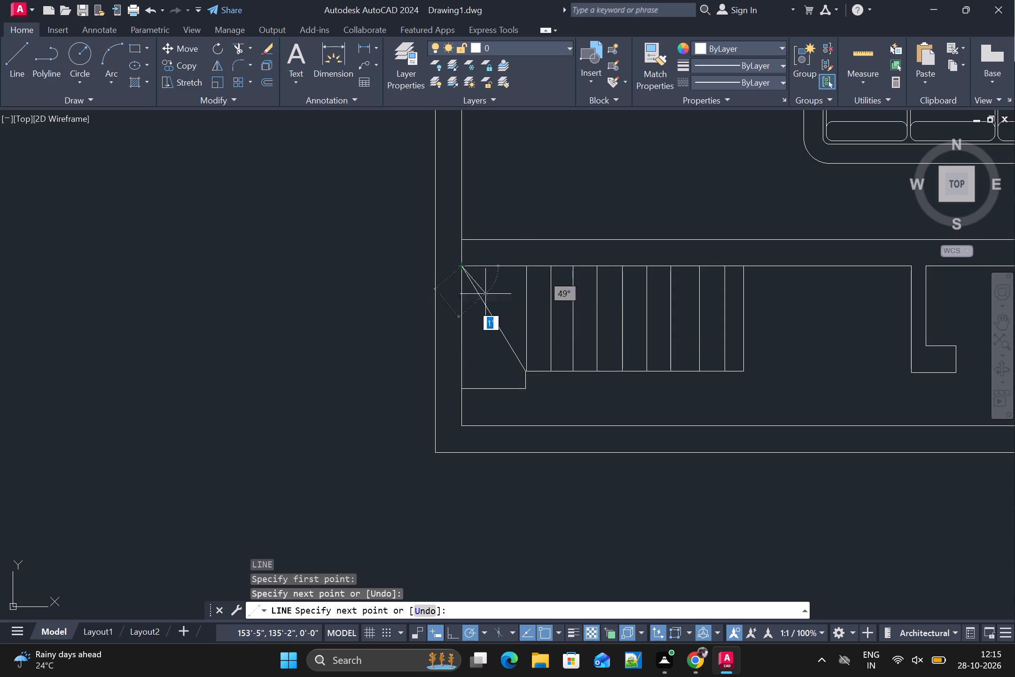
scroll(614, 329, down, 2)
key(space)
scroll(611, 328, down, 2)
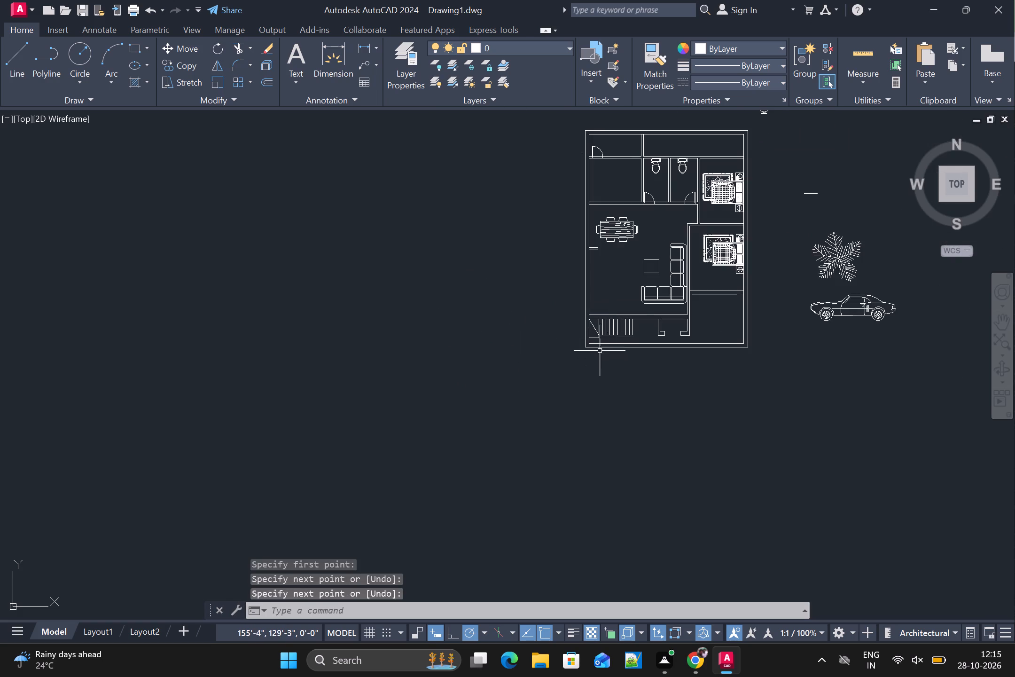
Draw a horizontal line about 1'-11" long from the middle of the stair's short jog west to the outer wall.
scroll(599, 346, up, 4)
text(l)
key(space)
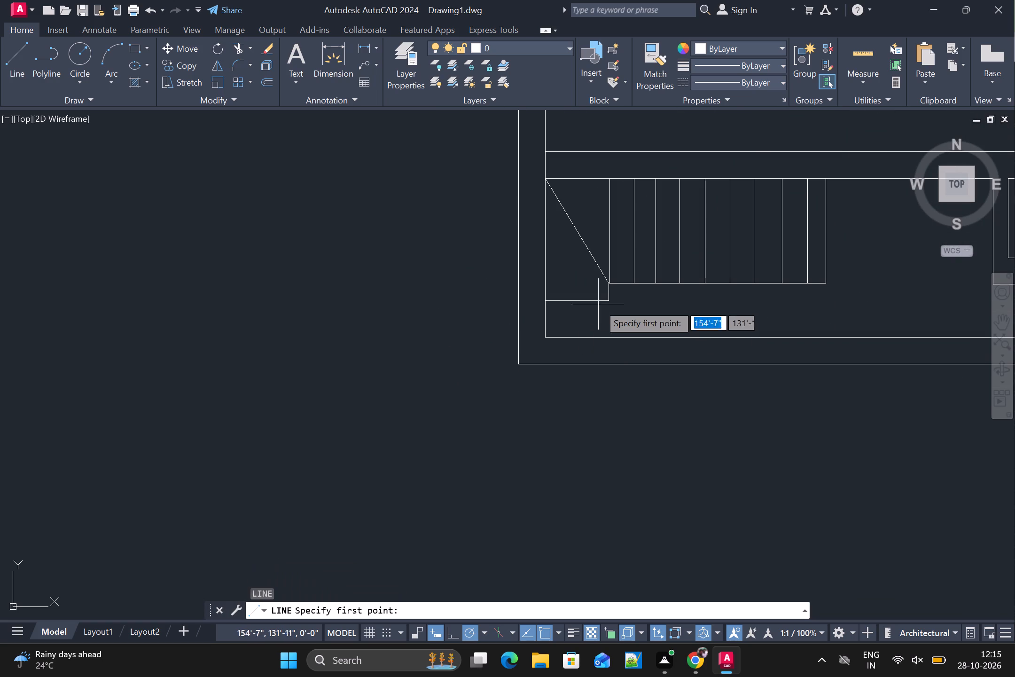
click(610, 293)
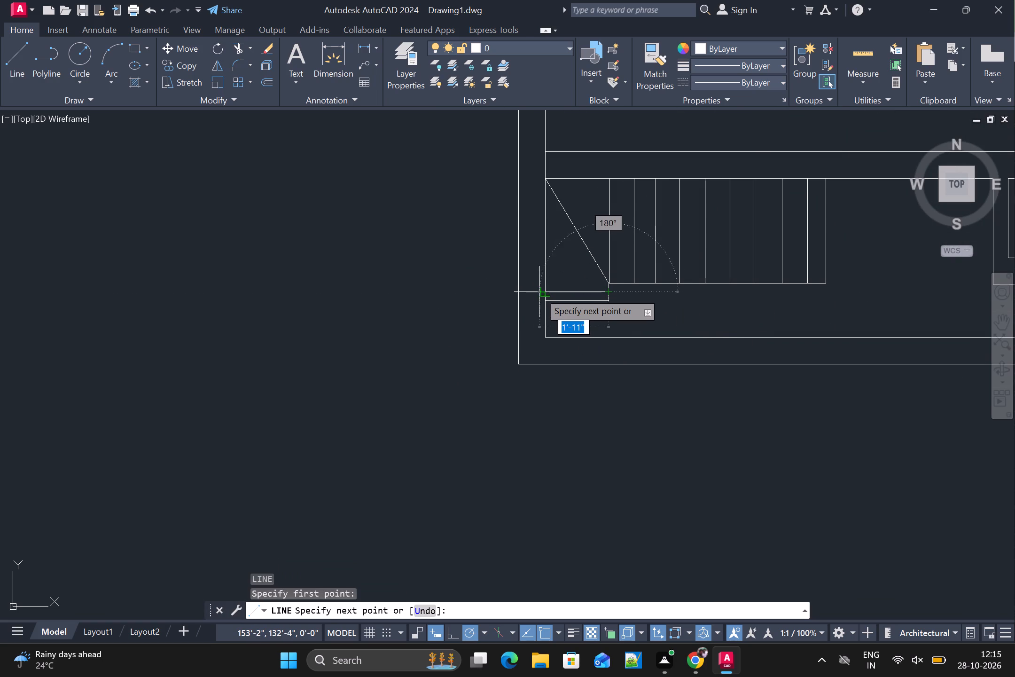
scroll(538, 287, up, 2)
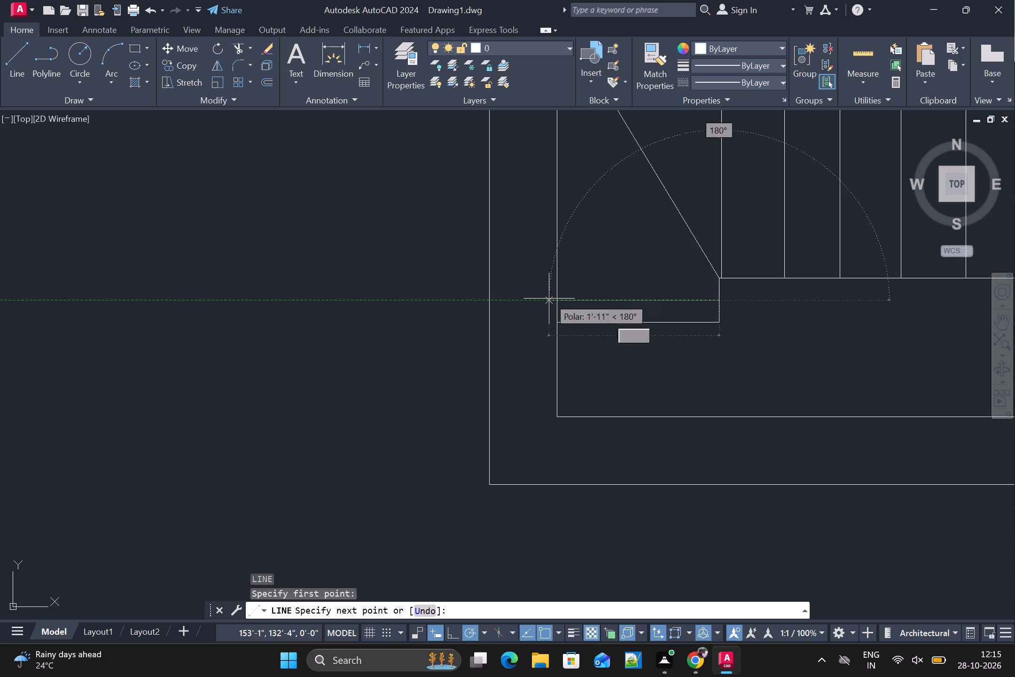
click(554, 299)
key(space)
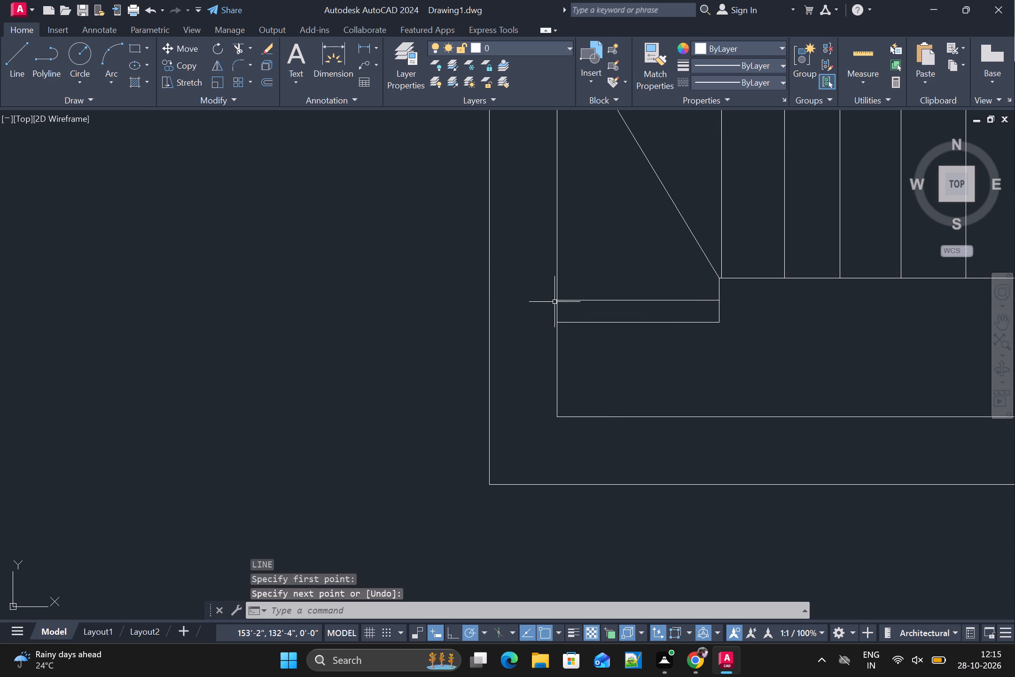
Copy the door of the eastern toilet room and paste it on the large room's south wall, above the small entrance recess.
scroll(554, 305, down, 2)
scroll(671, 313, down, 1)
middle_drag(745, 330, 642, 338)
scroll(640, 338, down, 1)
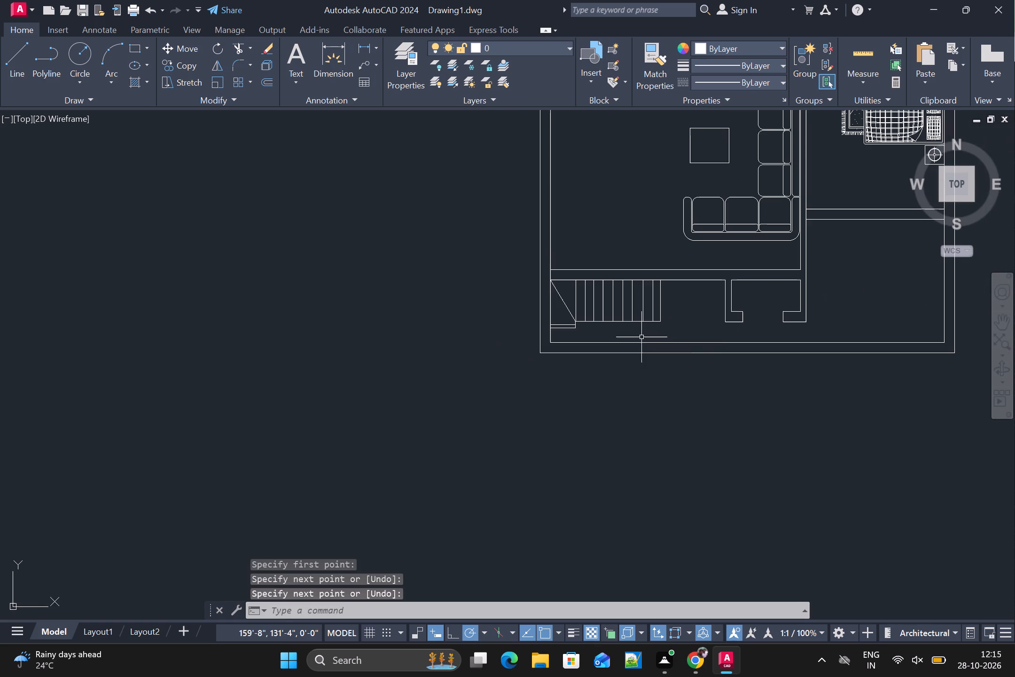
scroll(734, 324, down, 1)
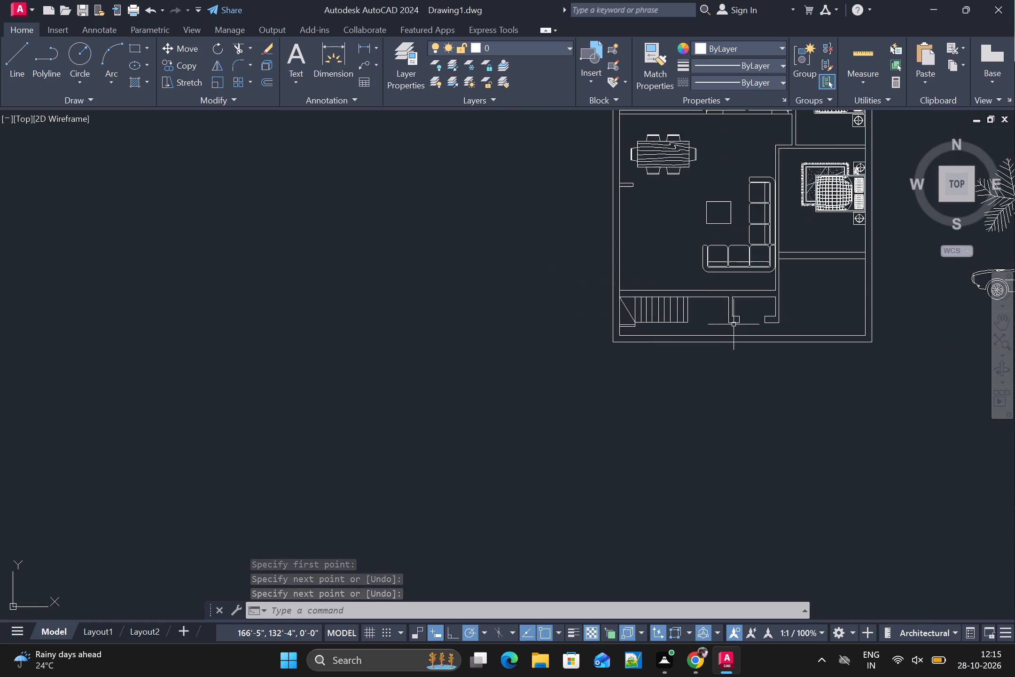
scroll(773, 307, up, 2)
scroll(766, 304, down, 3)
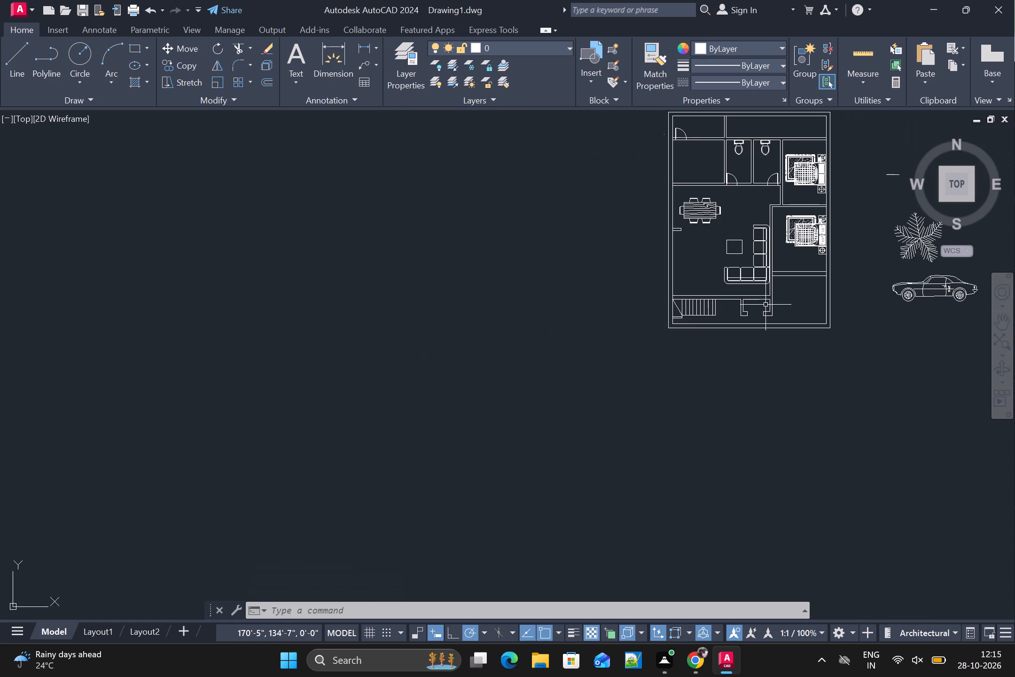
middle_drag(765, 306, 744, 321)
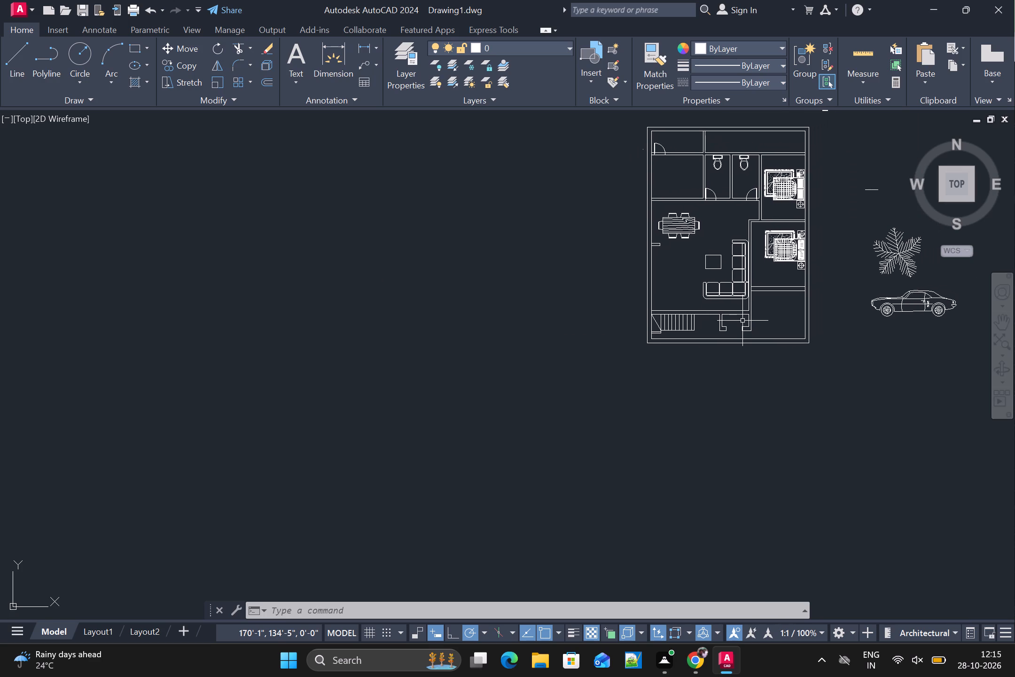
click(749, 192)
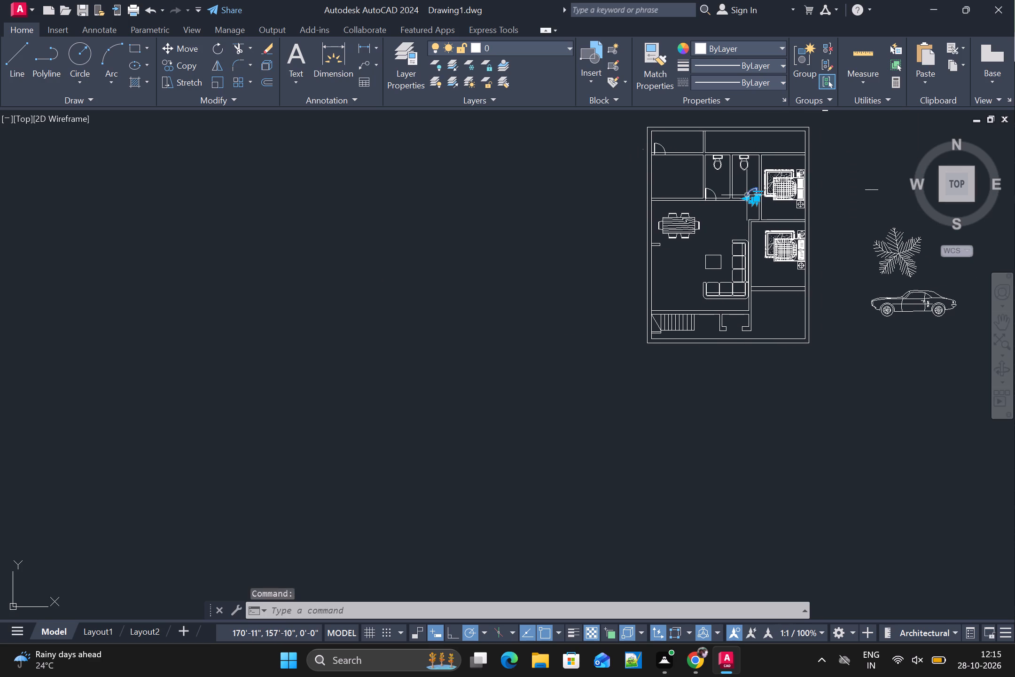
key(ctrl+c)
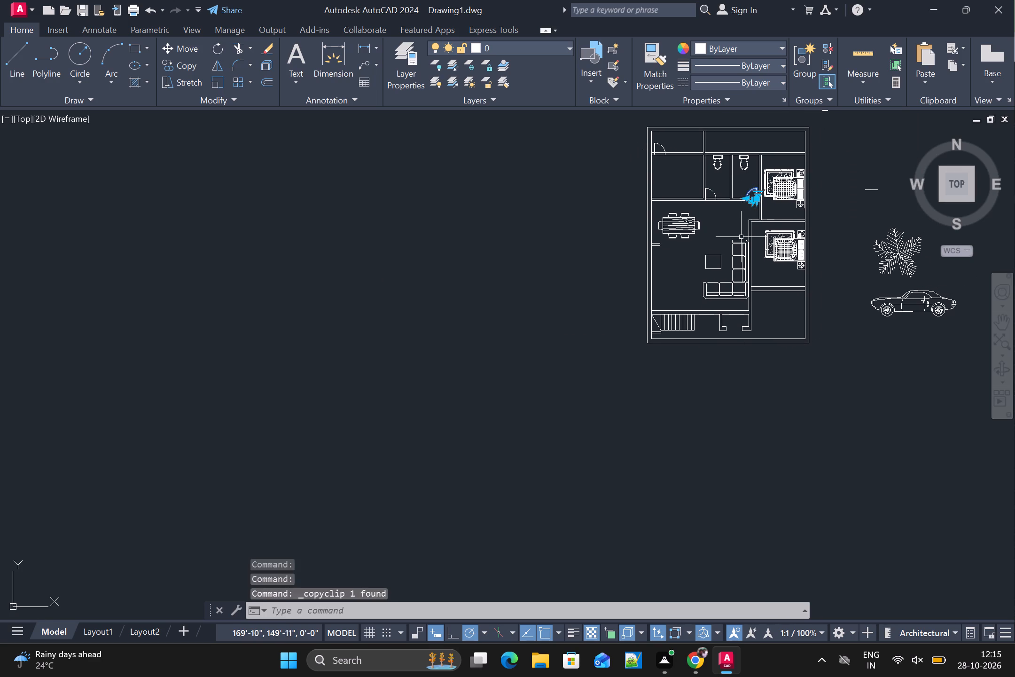
key(ctrl+v)
scroll(735, 308, up, 2)
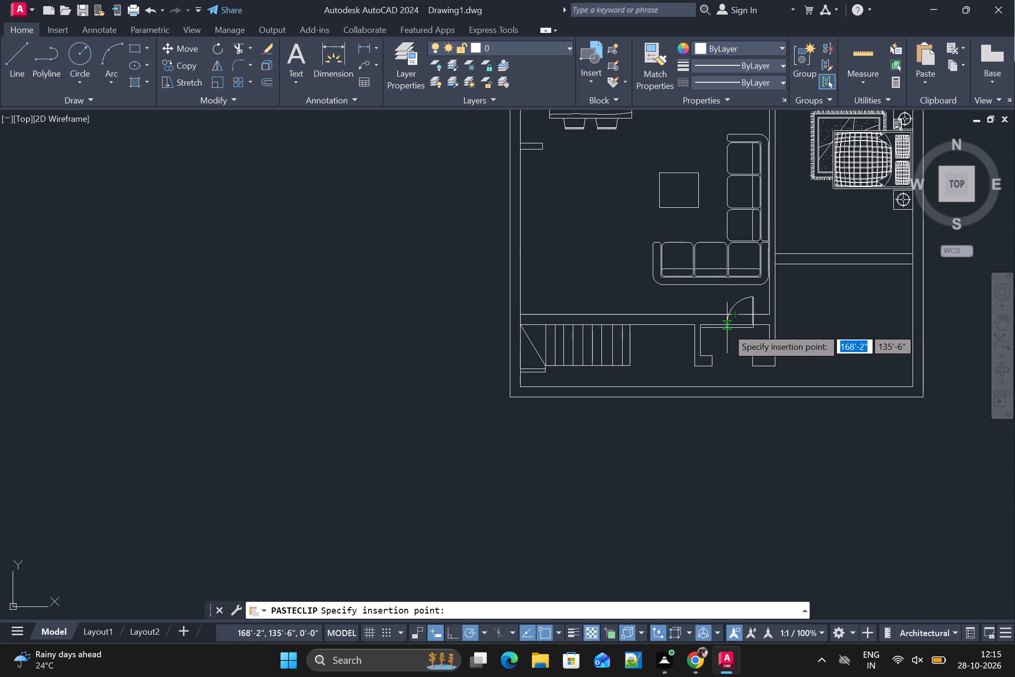
scroll(728, 328, up, 1)
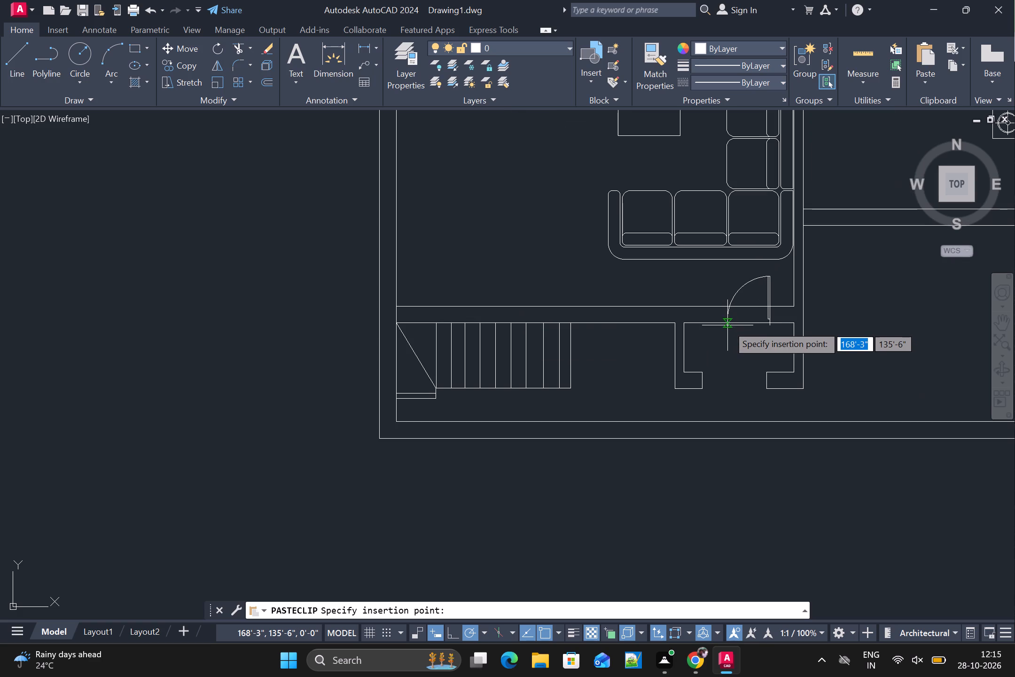
click(728, 323)
scroll(709, 335, down, 1)
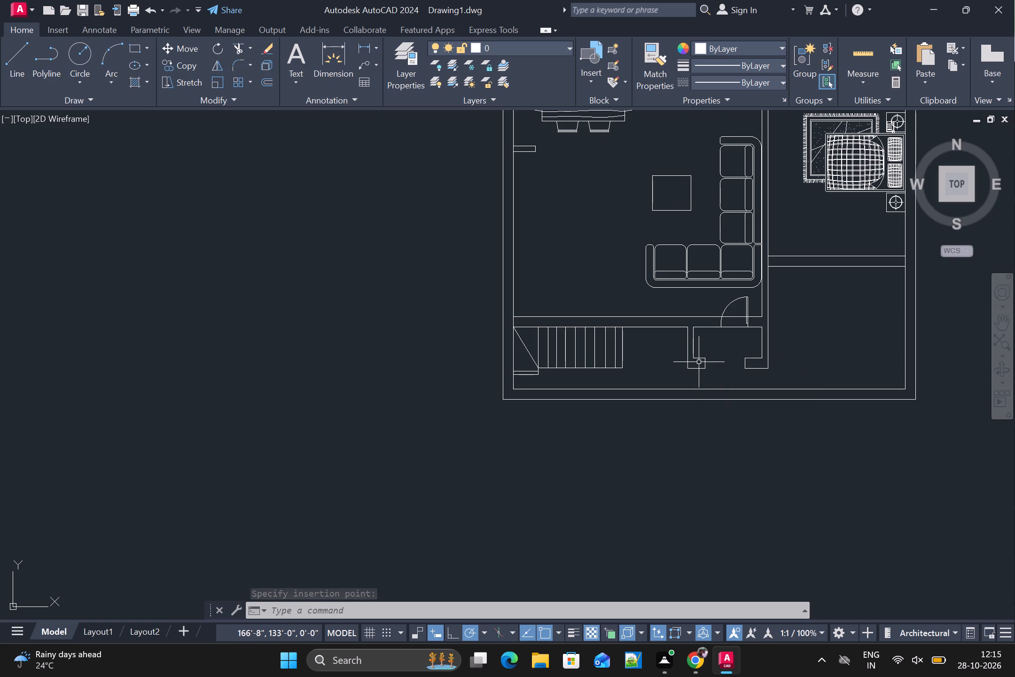
Mirror the pasted door westward about a vertical line through its free edge, keeping the original, to form a double door.
click(749, 322)
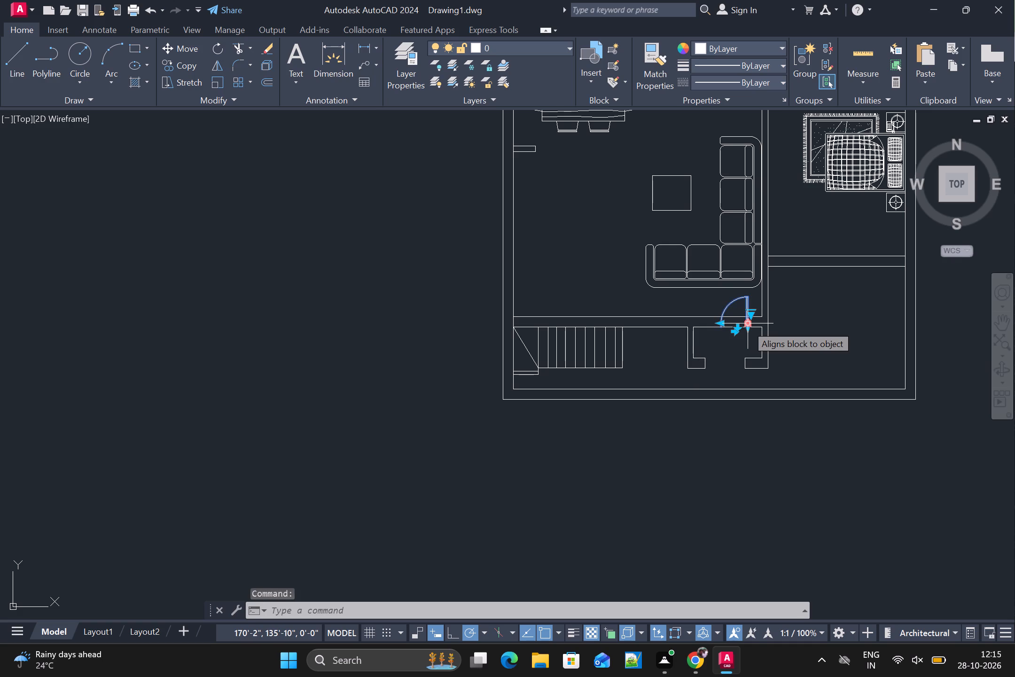
text(mi)
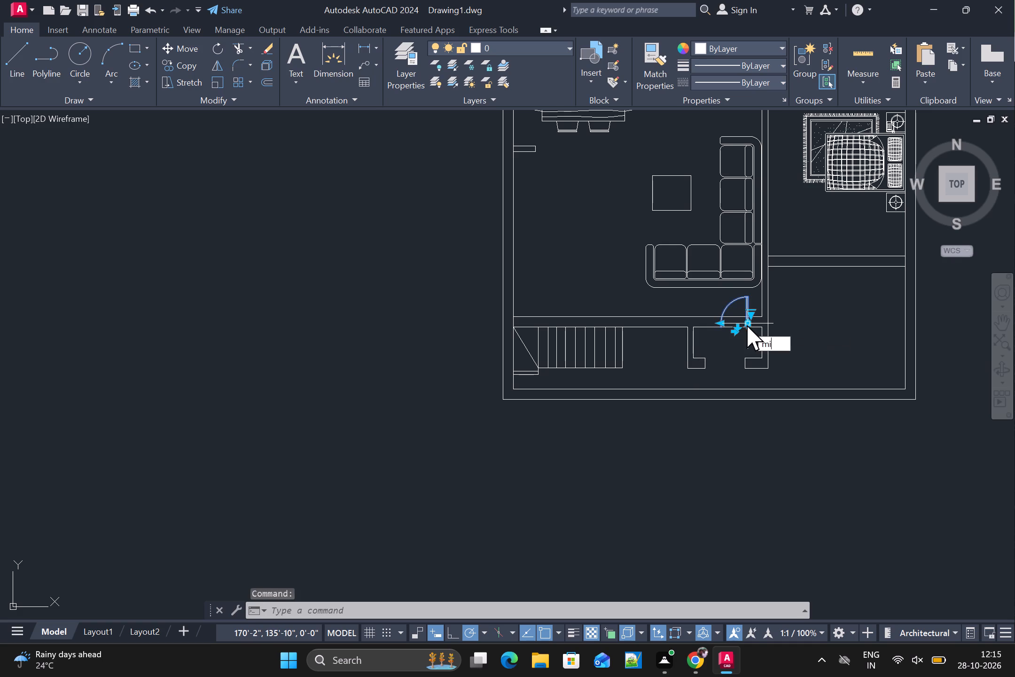
key(space)
click(719, 317)
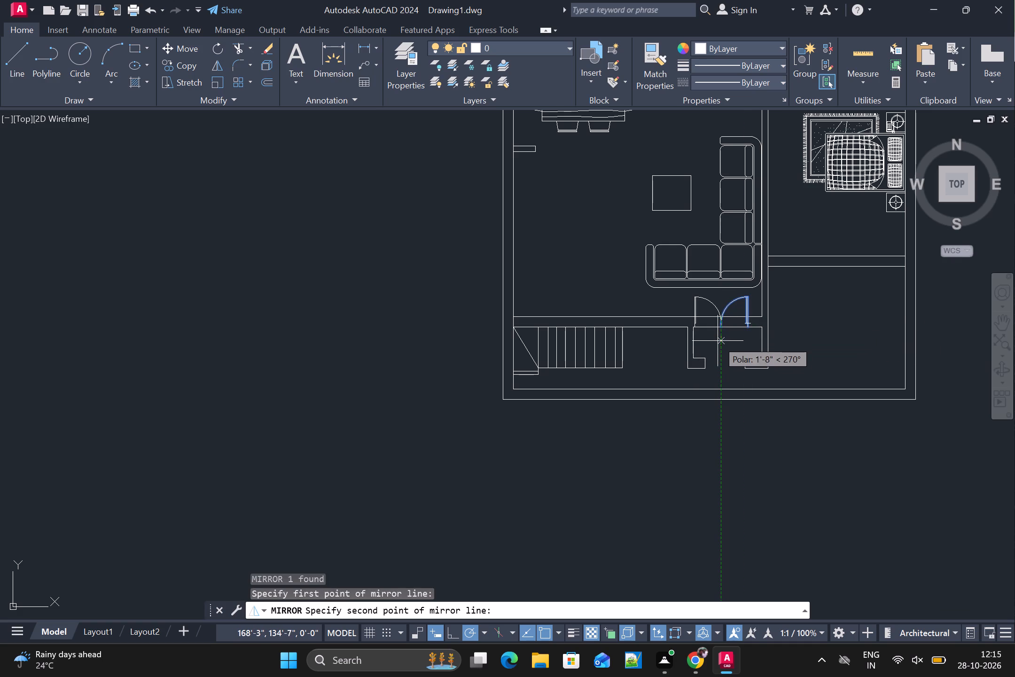
click(718, 353)
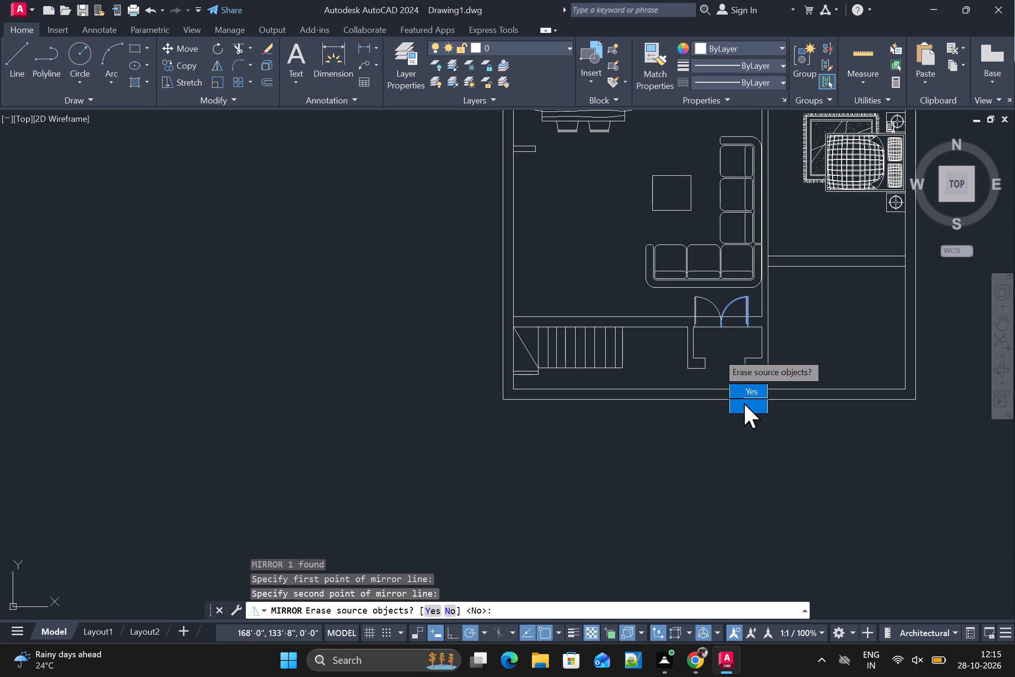
drag(744, 403, 718, 354)
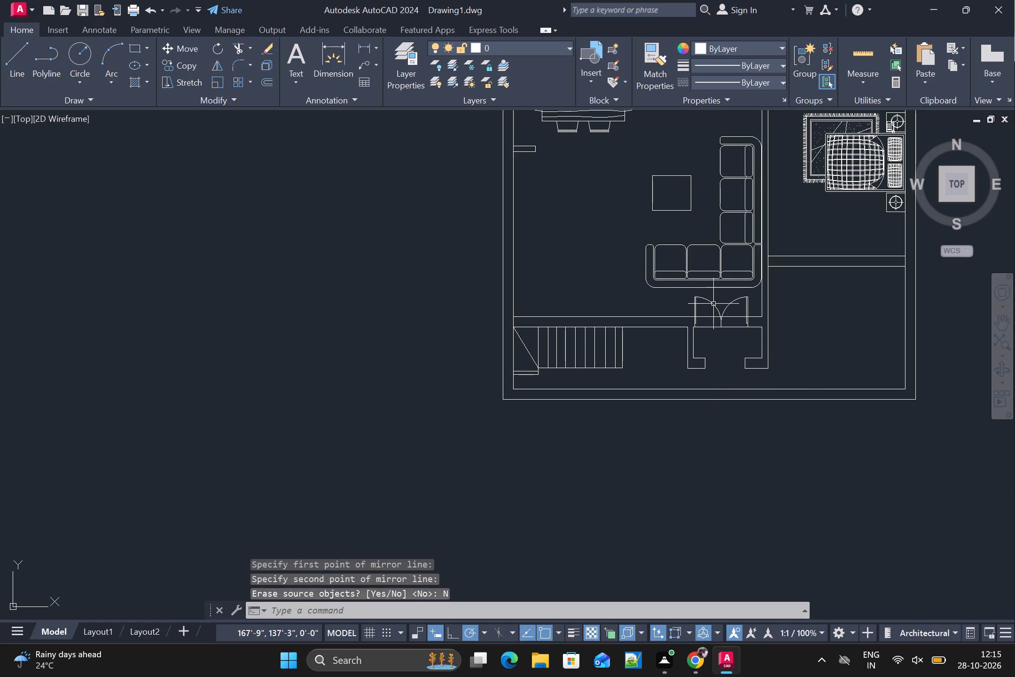
Move both leaves of the double door straight south onto the outer face of the building's south wall.
click(713, 304)
click(731, 303)
key(m)
key(space)
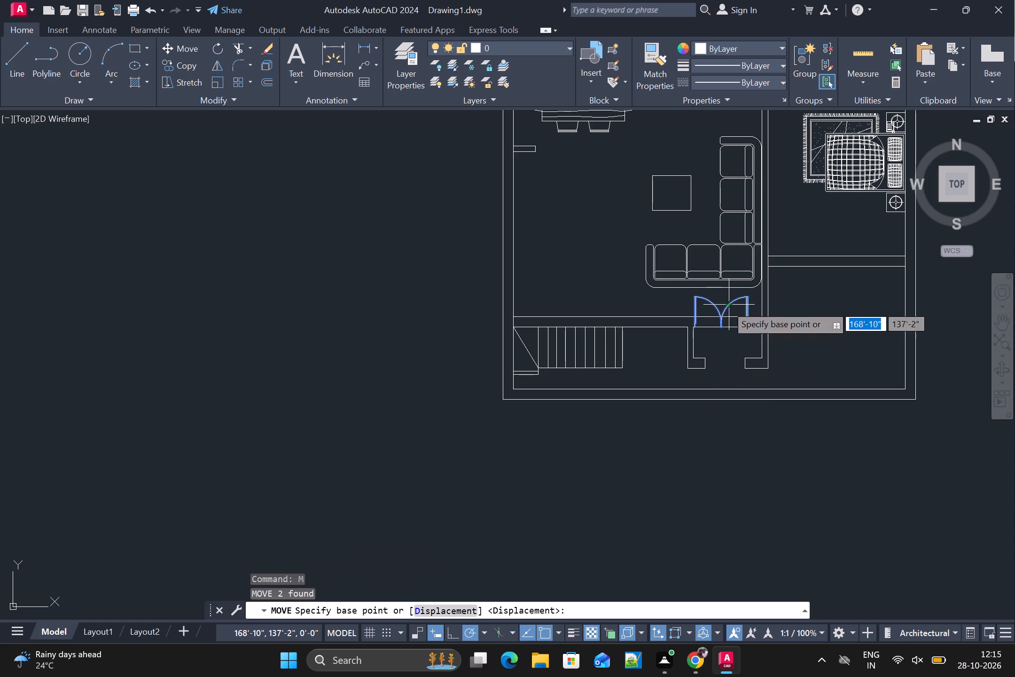
scroll(723, 323, up, 2)
click(718, 334)
scroll(730, 405, down, 1)
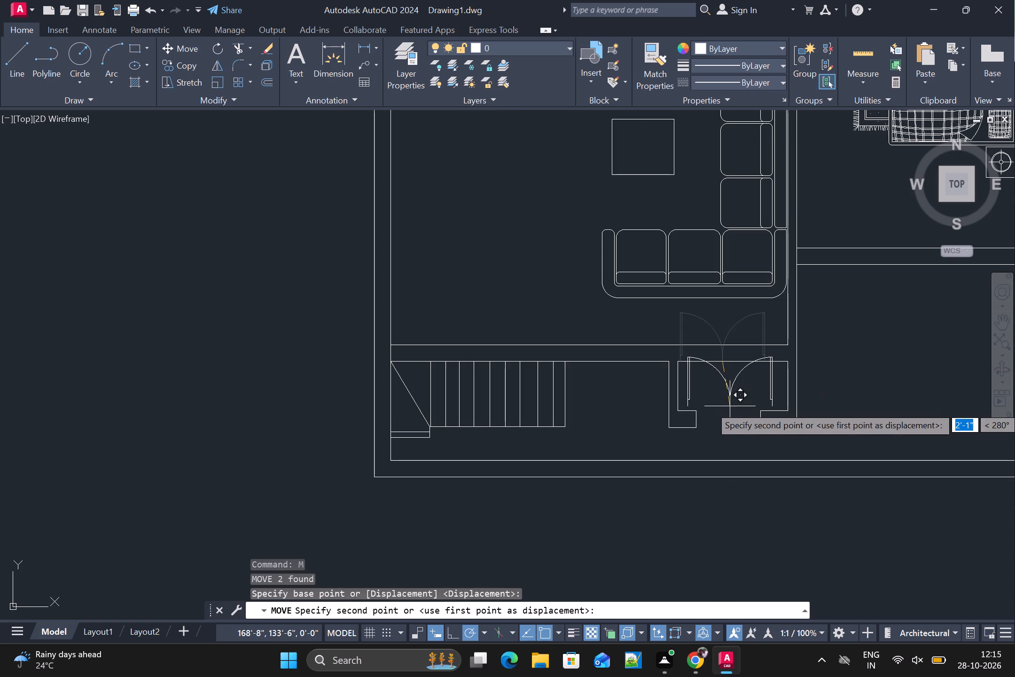
click(726, 475)
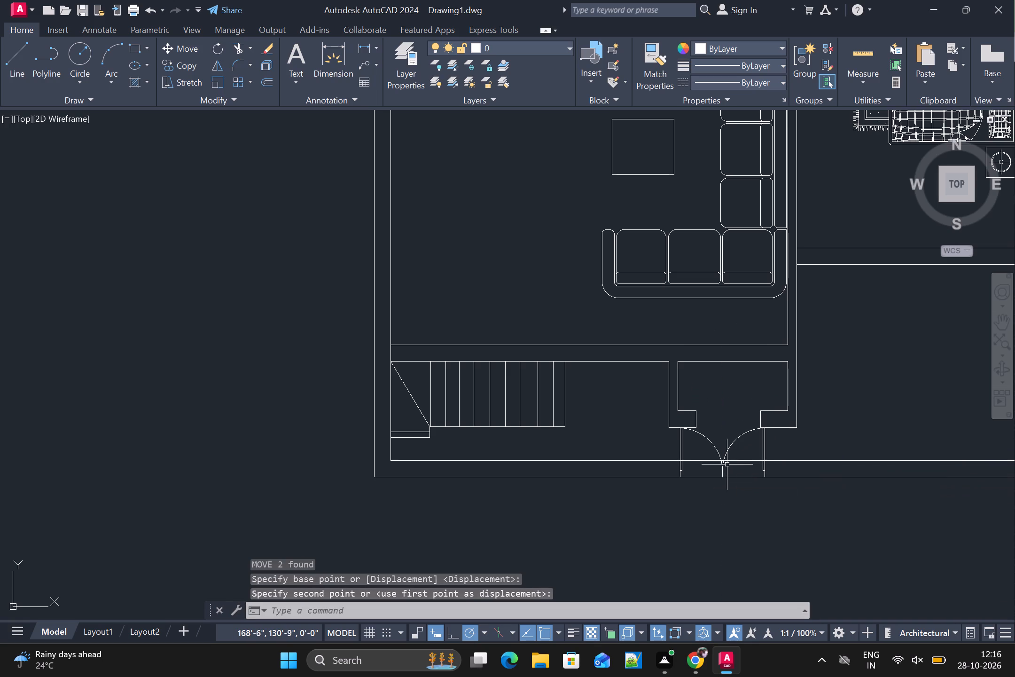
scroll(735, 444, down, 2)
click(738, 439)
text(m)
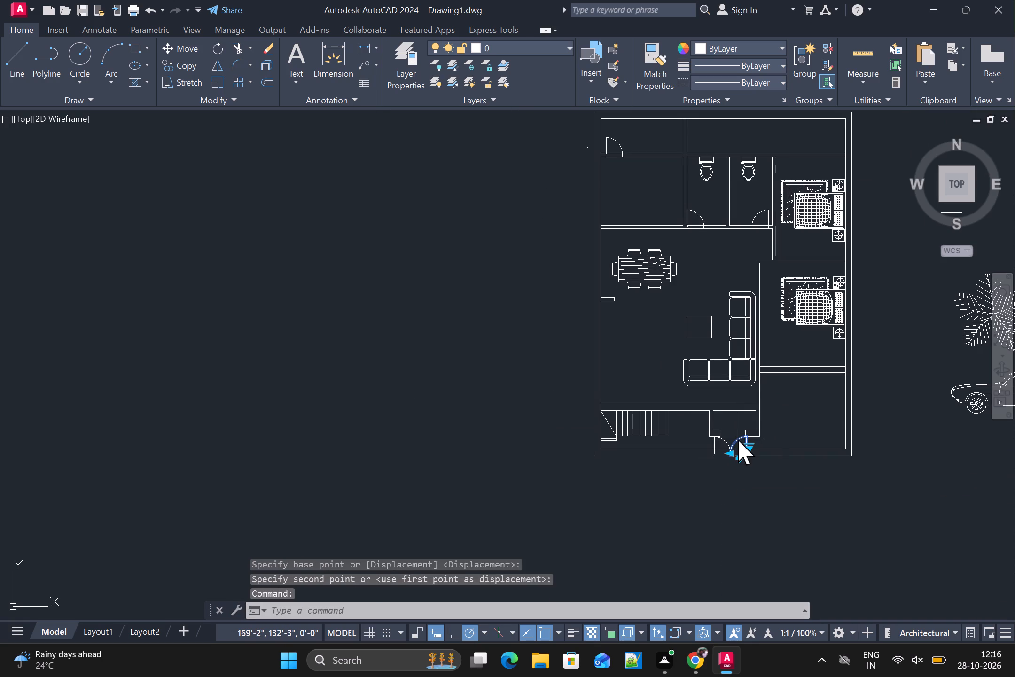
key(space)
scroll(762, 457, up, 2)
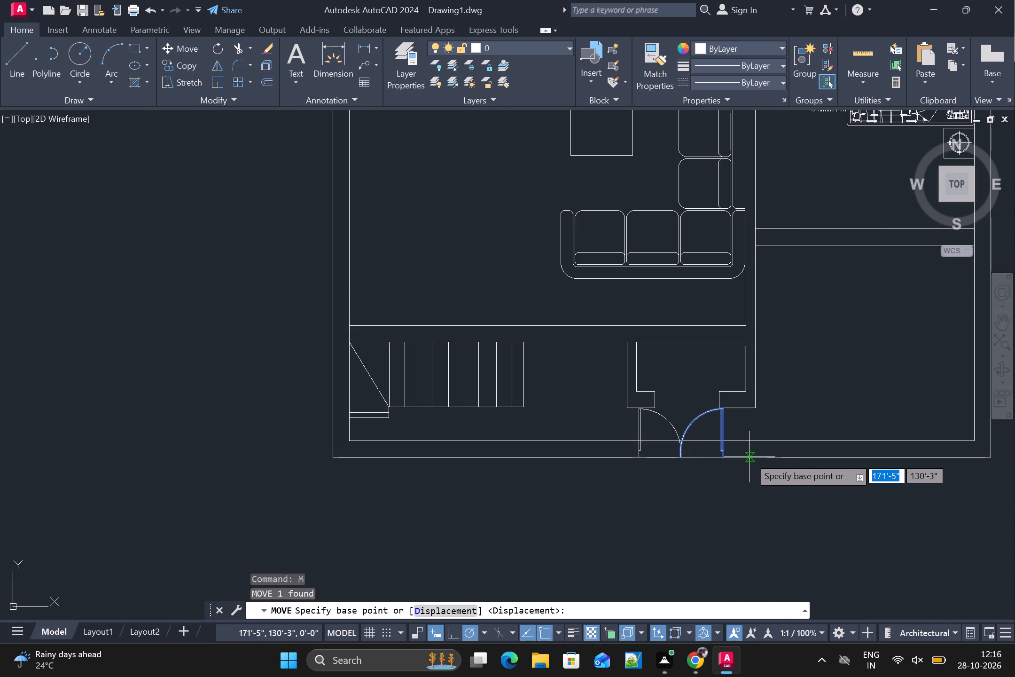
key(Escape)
Copy the double door's east leaf and paste it on the large room's south wall, directly north of the double door.
click(721, 431)
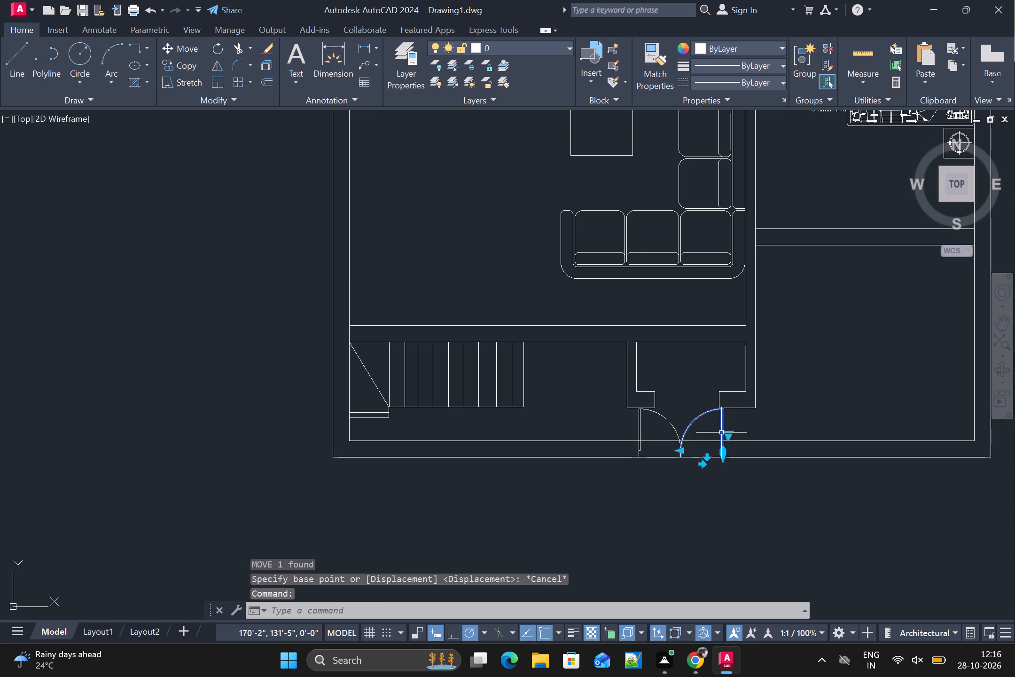
key(ctrl+c)
key(ctrl+v)
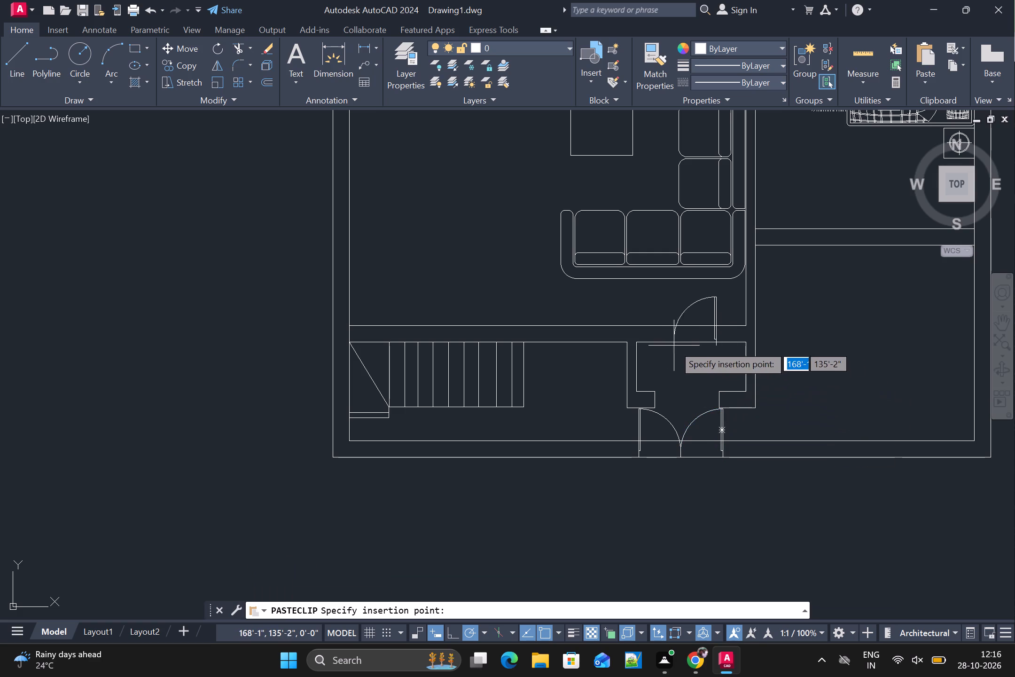
click(679, 343)
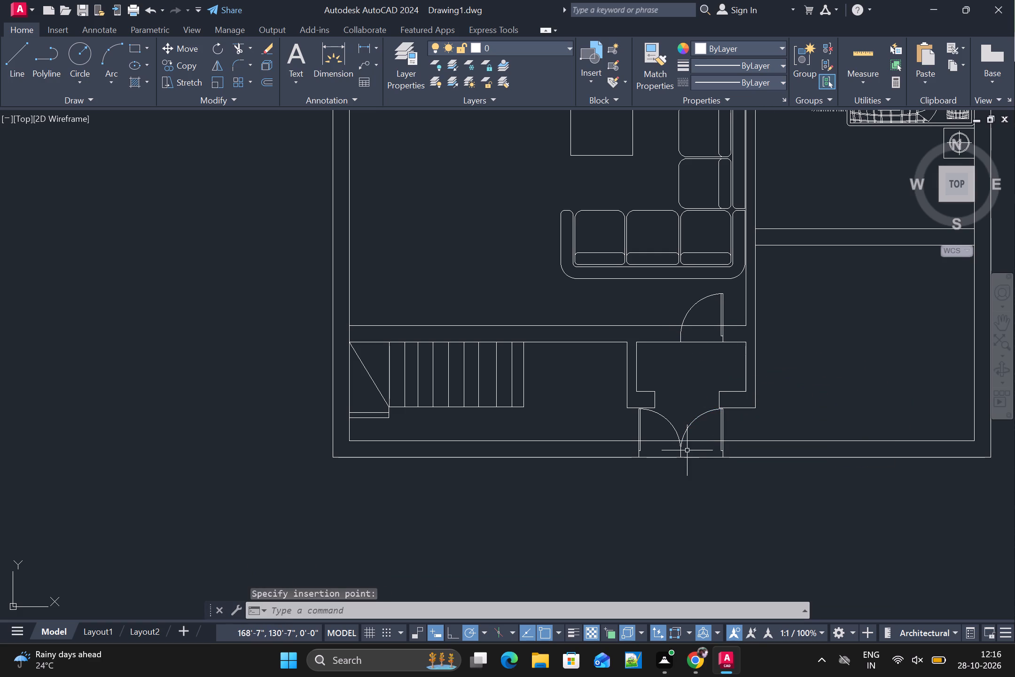
Scale both leaves of the double door down to about two-thirds size about their meeting point on the building's outer south wall face.
click(680, 438)
click(688, 434)
click(687, 430)
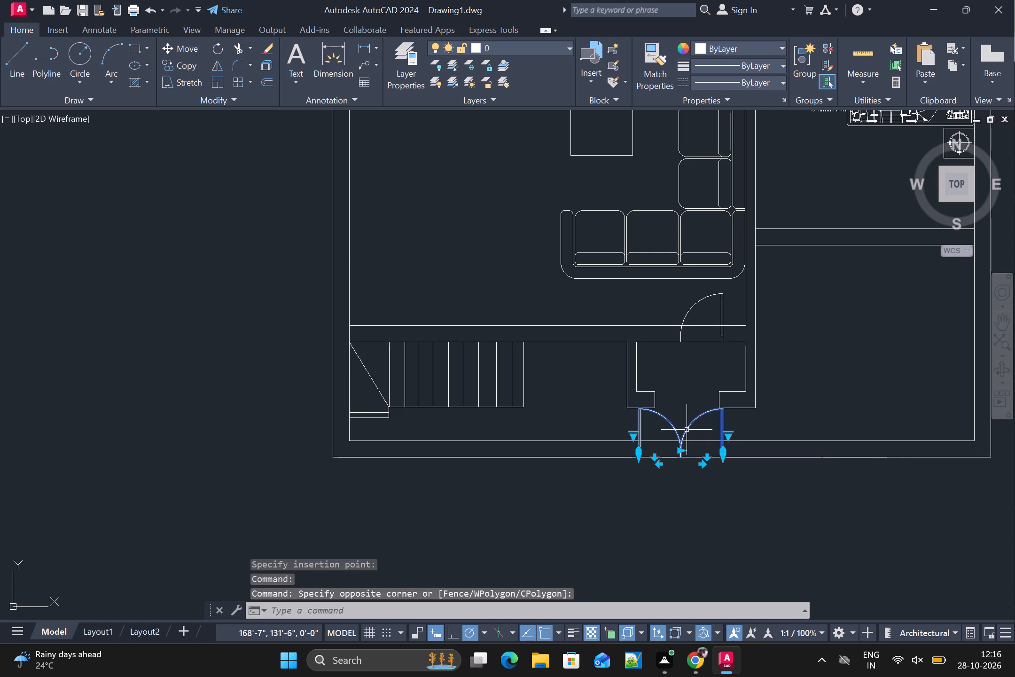
text(sc)
key(space)
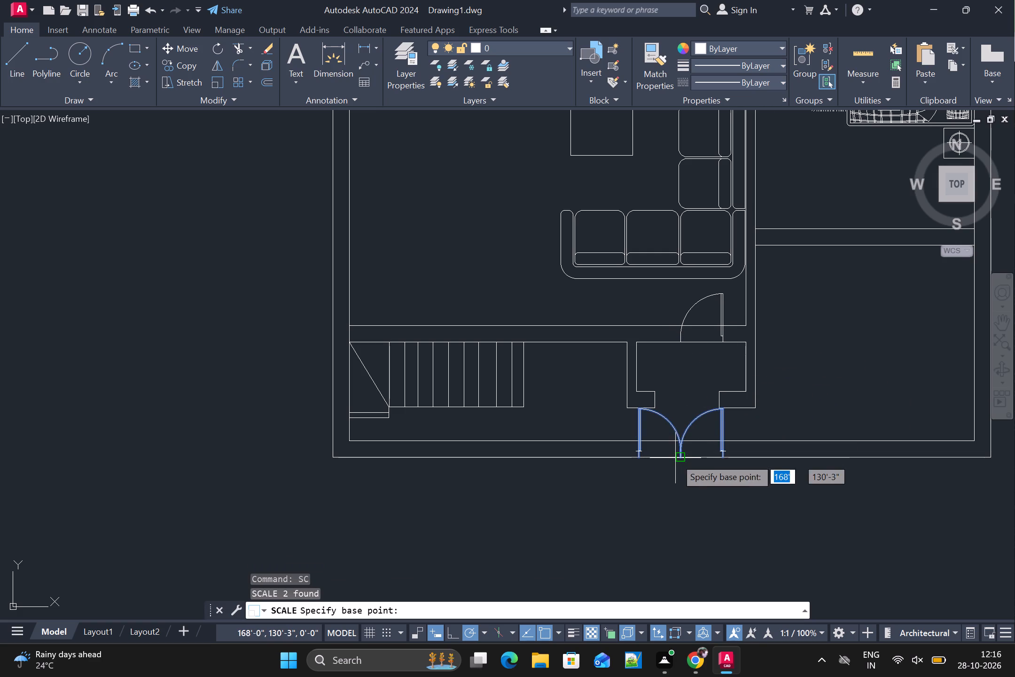
click(680, 457)
click(681, 426)
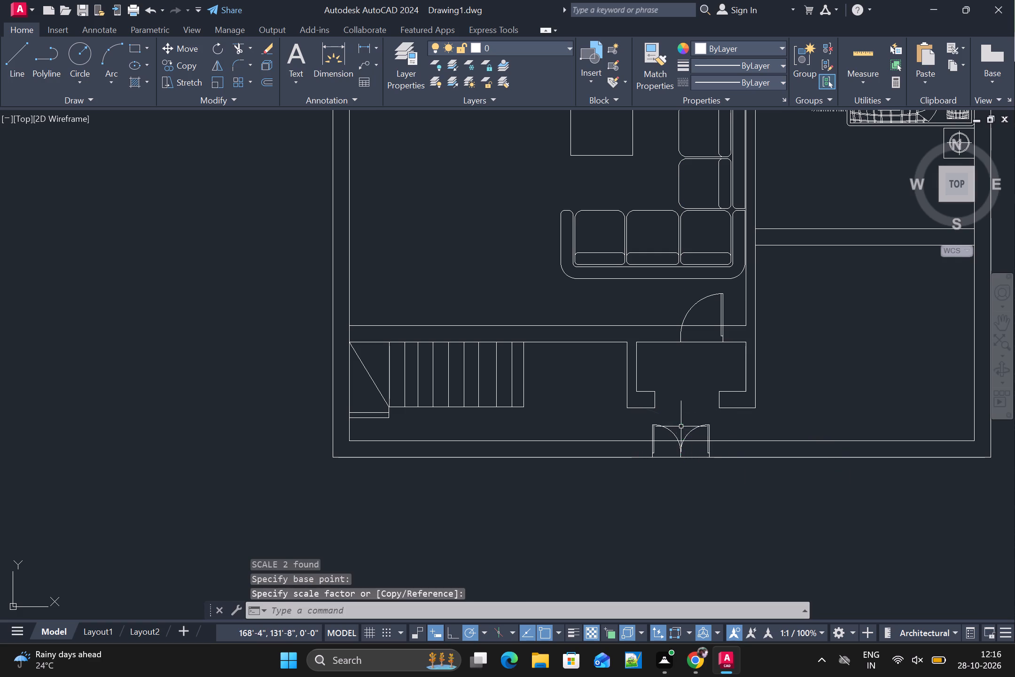
Examine the rescaled double door at the entrance against the rest of the floor plan.
scroll(692, 452, down, 1)
middle_drag(664, 440, 662, 467)
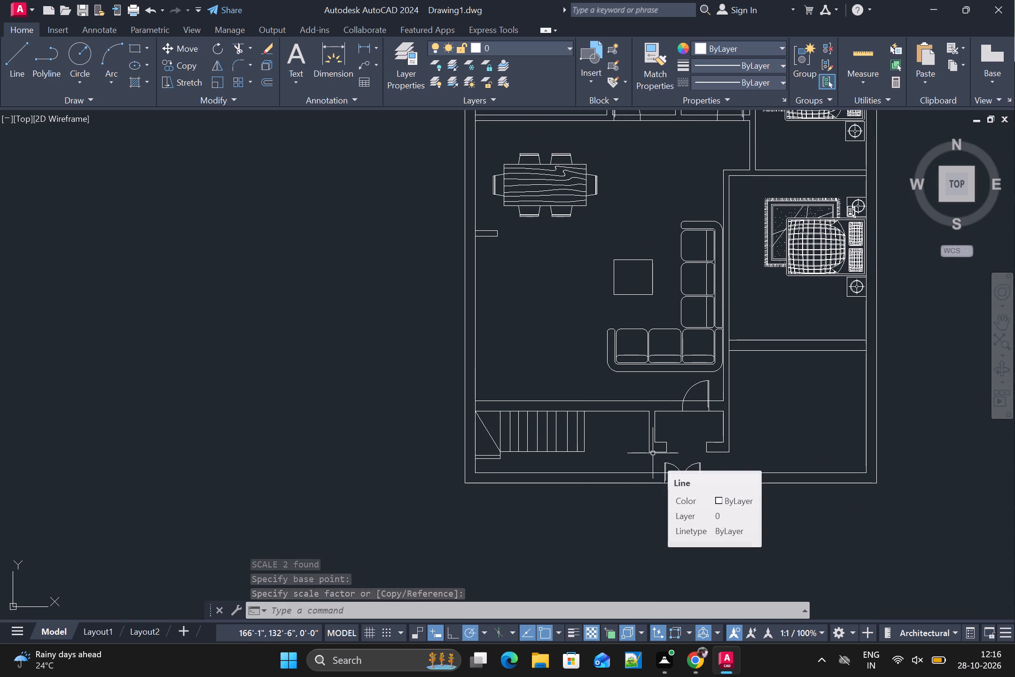
scroll(653, 453, down, 1)
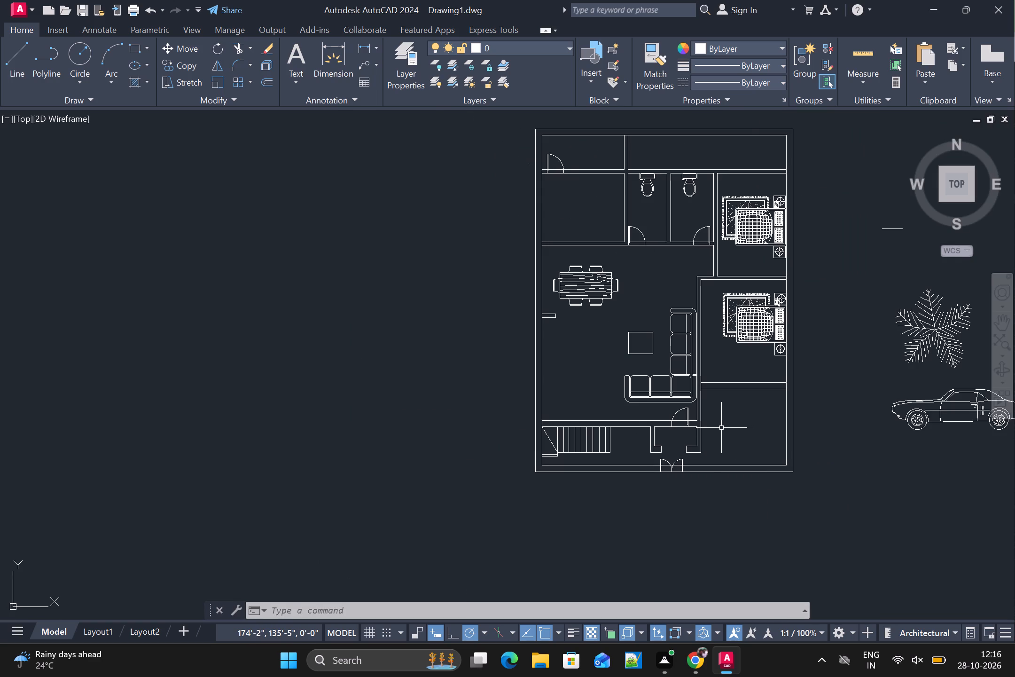
scroll(721, 428, up, 1)
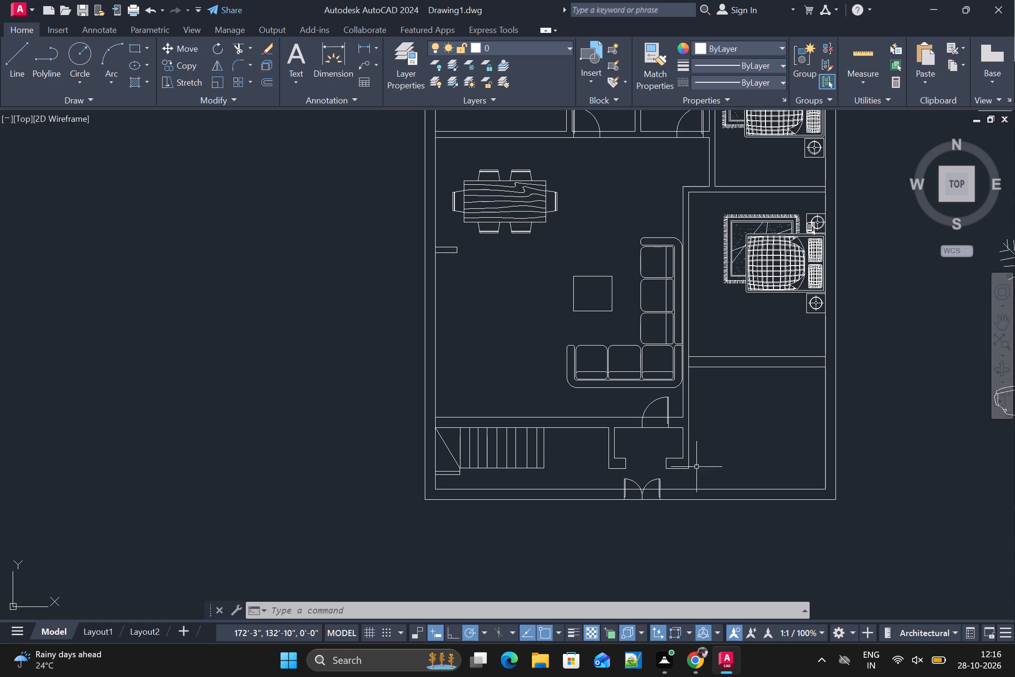
middle_drag(704, 473, 715, 438)
scroll(676, 483, up, 1)
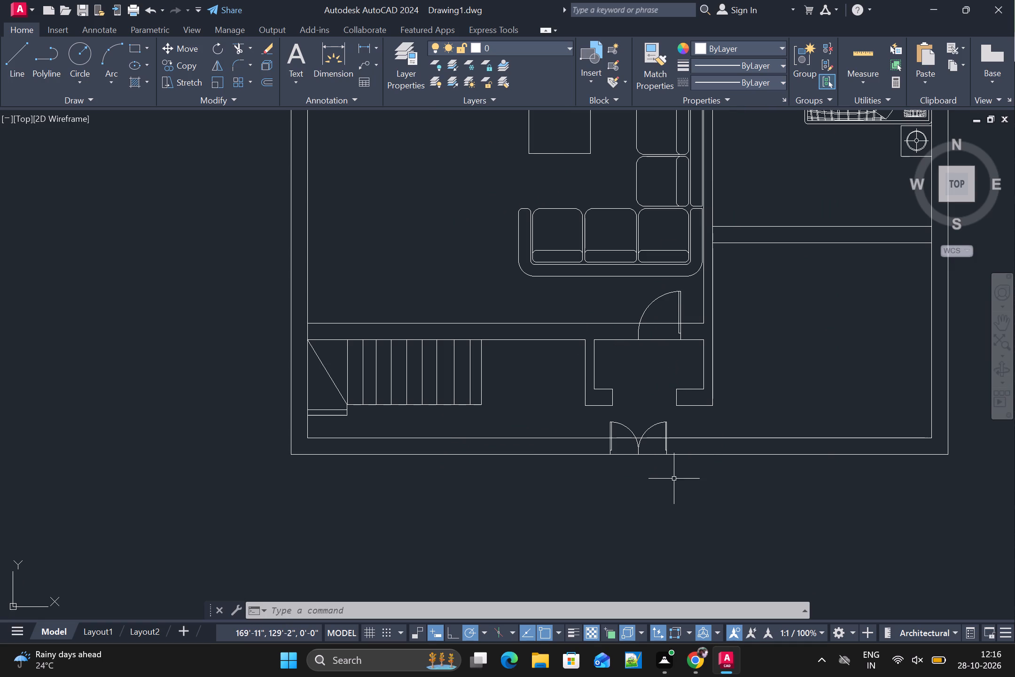
scroll(674, 479, down, 1)
scroll(692, 385, down, 1)
middle_drag(692, 390, 676, 456)
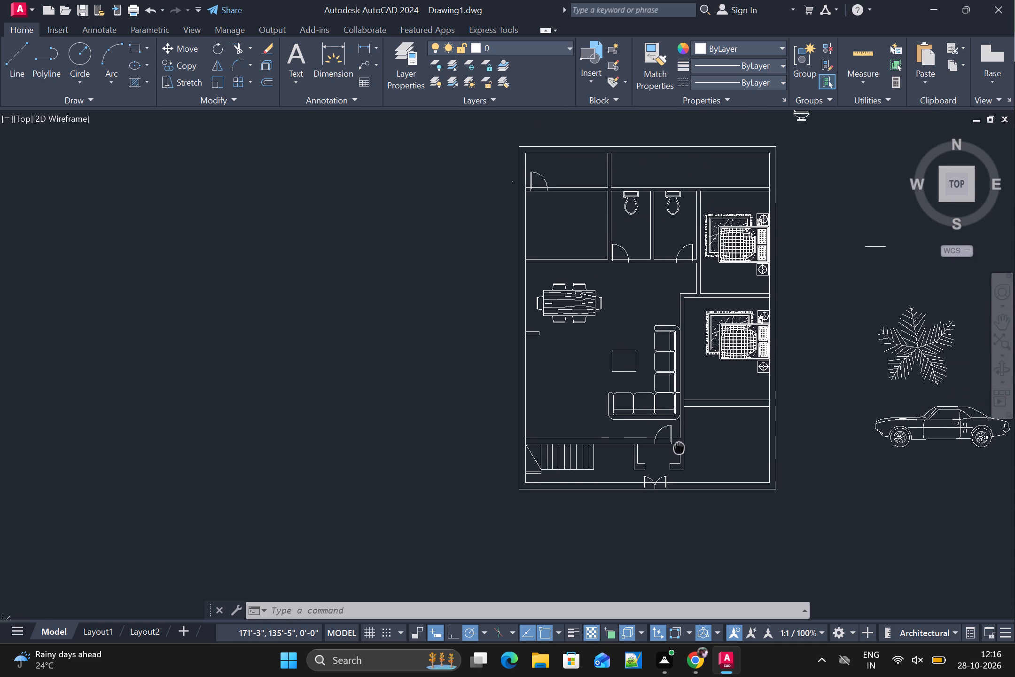
middle_drag(676, 456, 673, 463)
Copy the eastern toilet room's door and paste it in the large room's northeast corner, beside the northern bedroom's west wall.
scroll(710, 313, up, 1)
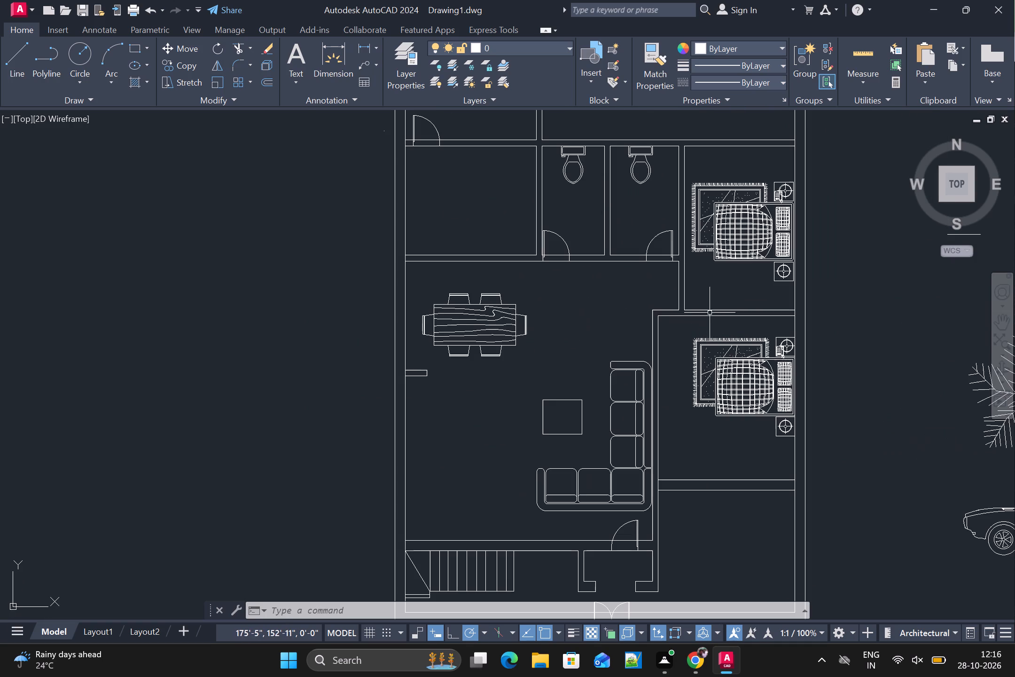
scroll(679, 235, up, 1)
click(666, 241)
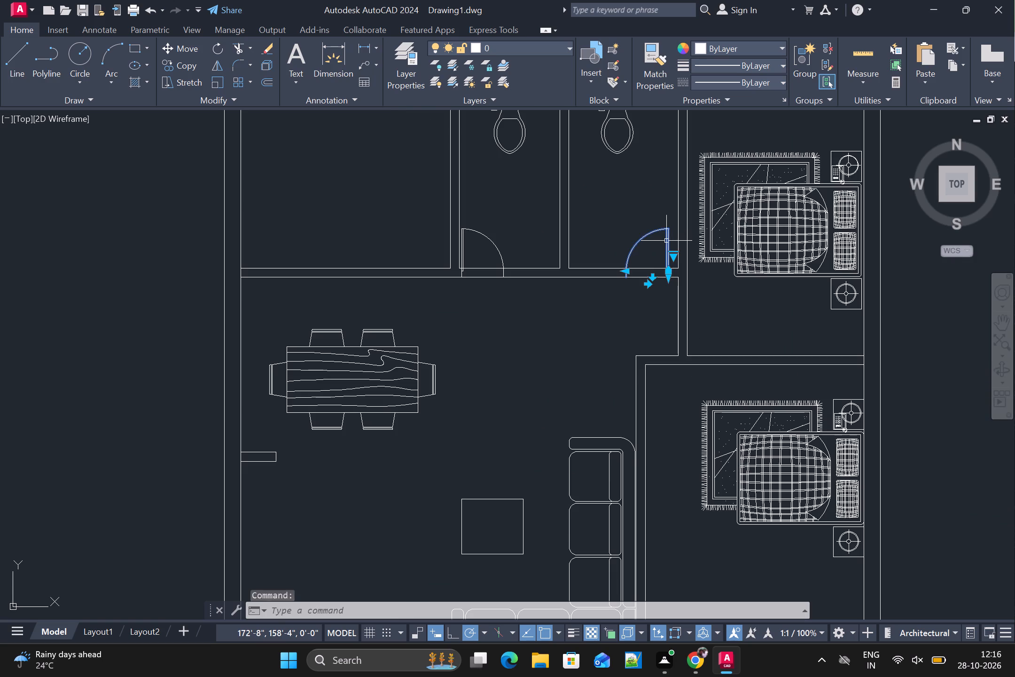
key(ctrl+c)
key(ctrl+v)
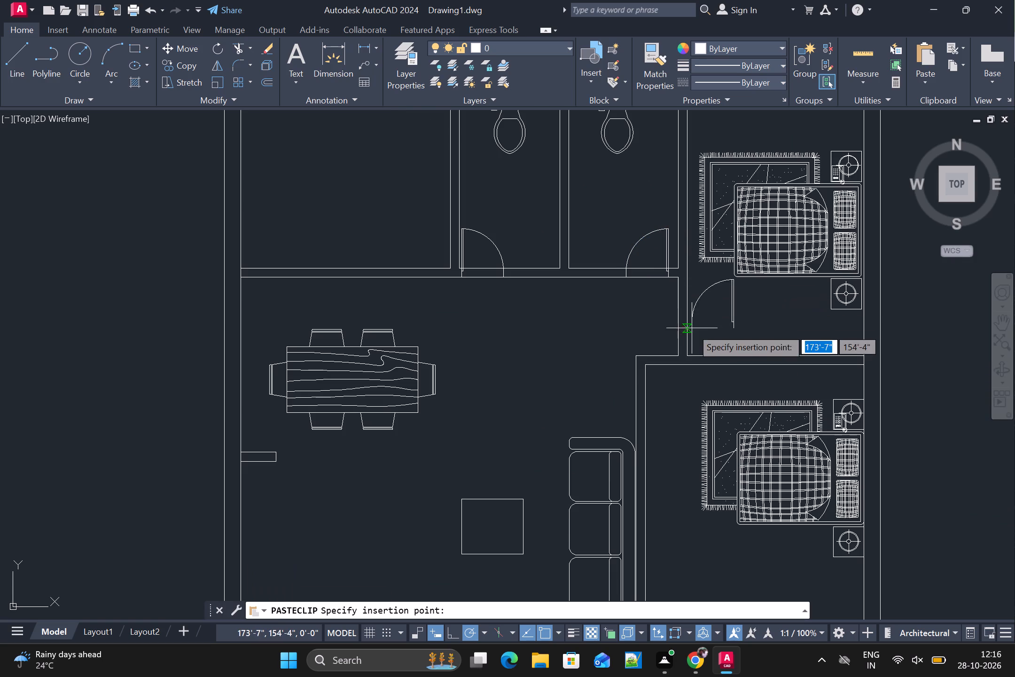
click(623, 343)
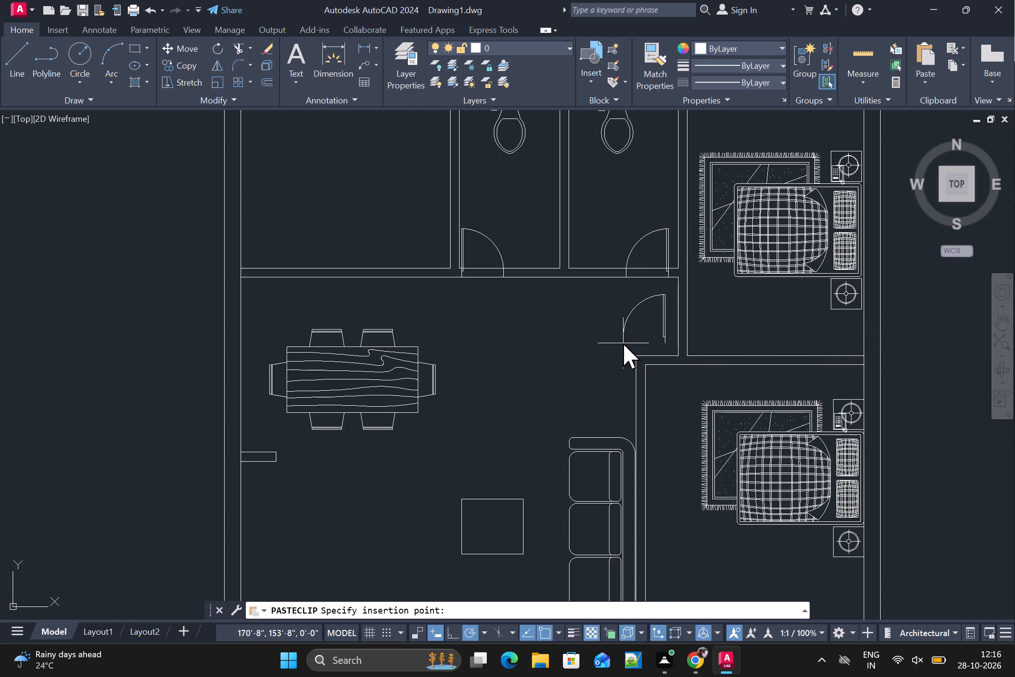
Rotate the pasted door 270° about the northern end of its leaf.
text(ro)
key(space)
click(666, 297)
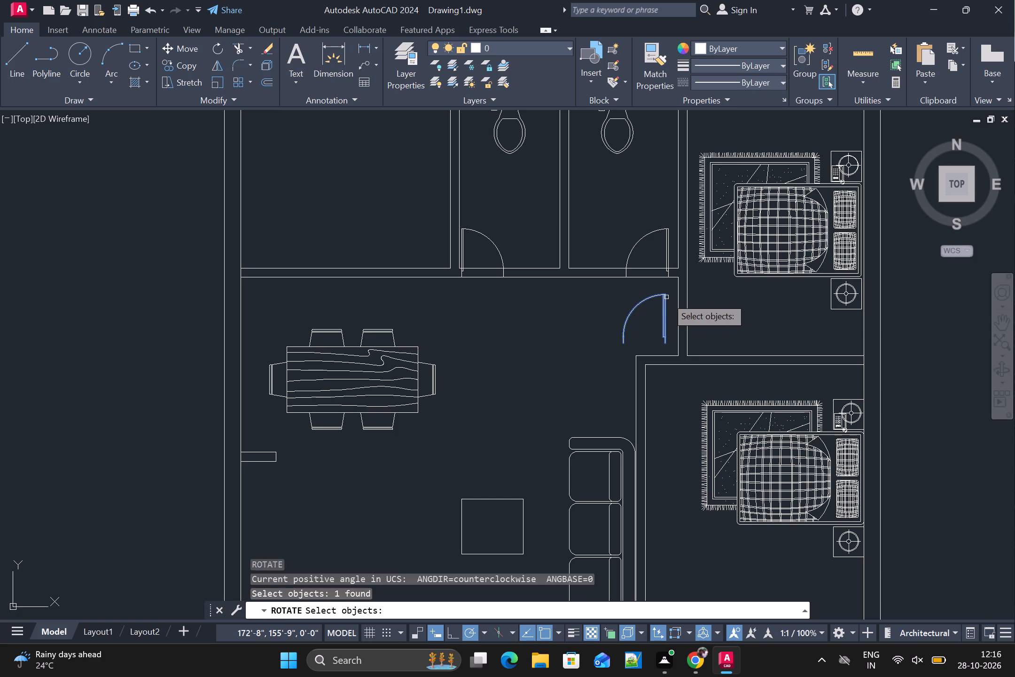
key(space)
click(661, 293)
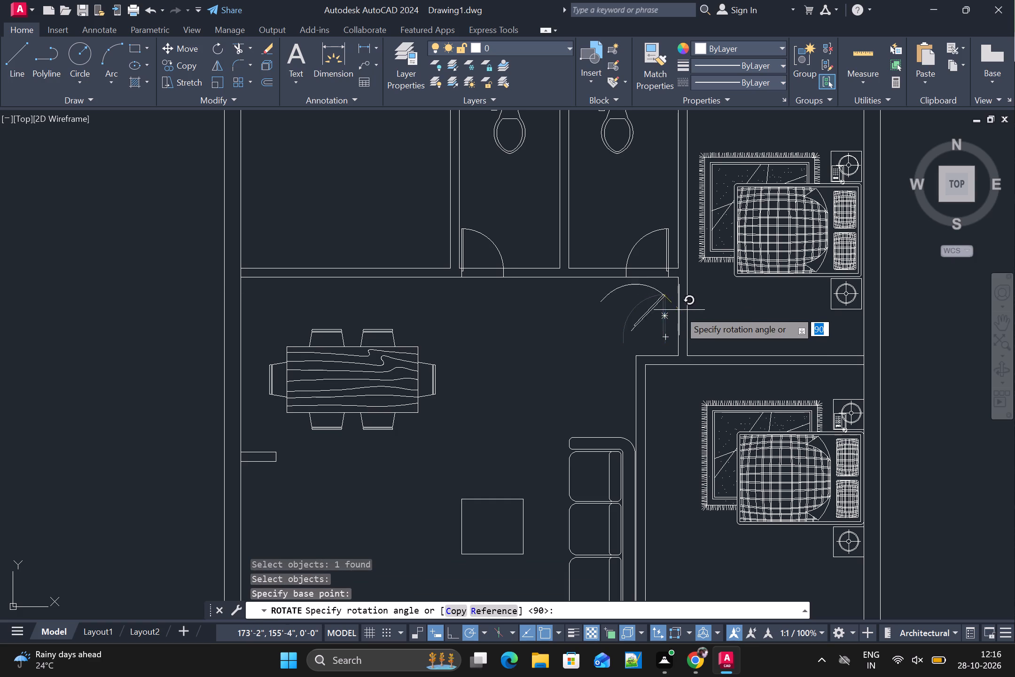
click(665, 415)
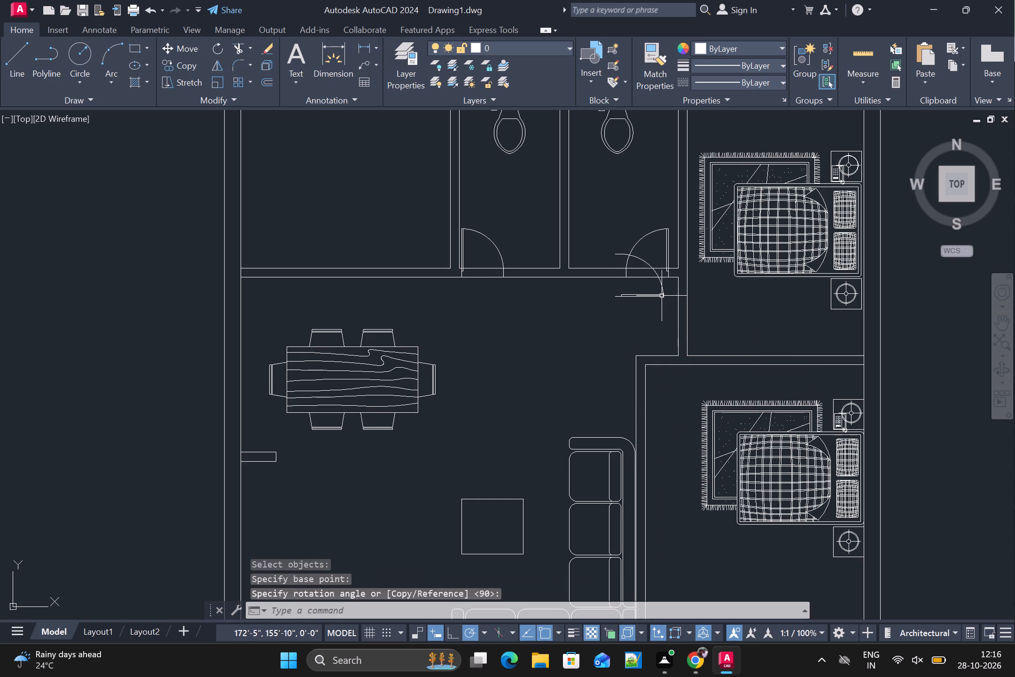
Move the rotated door by its hinge-side end onto the northern bedroom's west wall, just north of the room's southwest corner.
click(663, 295)
key(m)
key(space)
scroll(664, 293, up, 2)
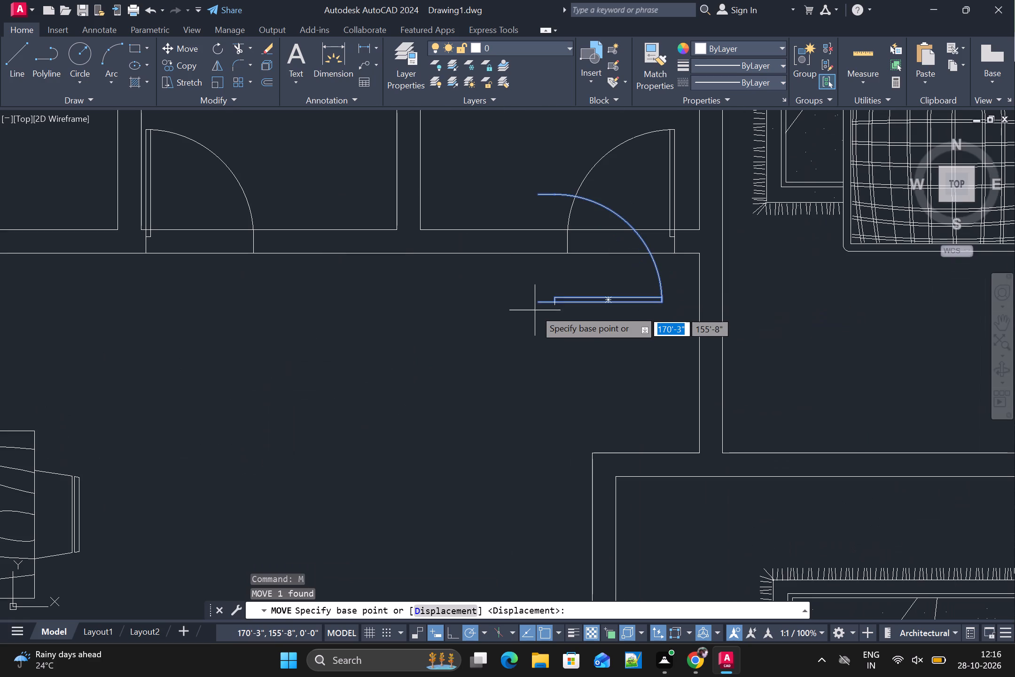
click(539, 300)
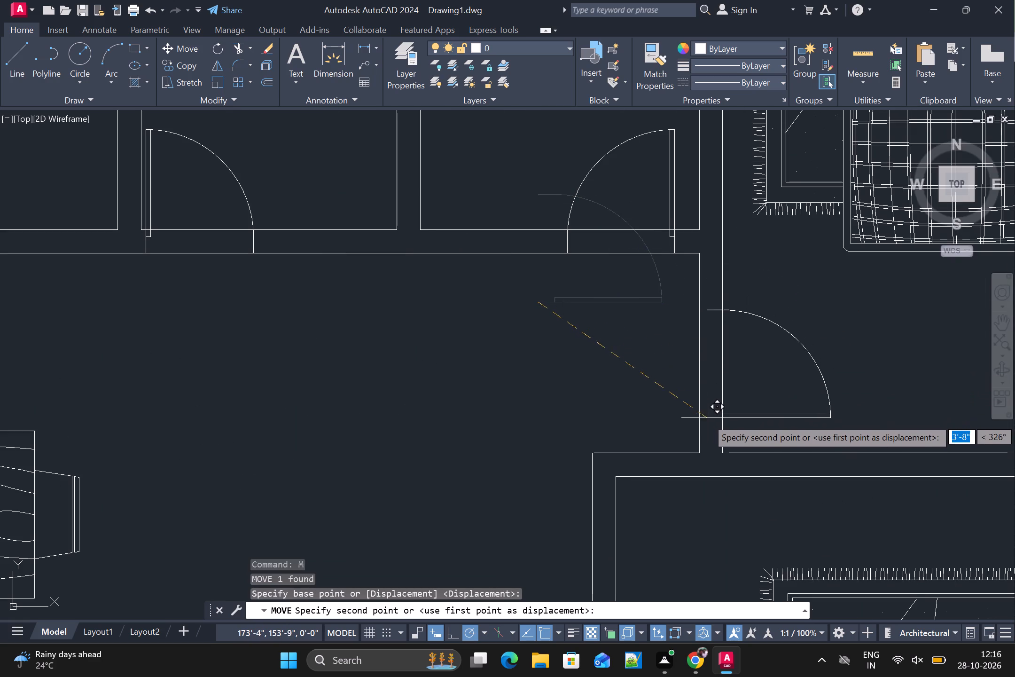
click(702, 423)
Copy the western toilet room's door and paste it north of the sofa, beside the southern bedroom's west wall.
scroll(754, 449, down, 2)
middle_drag(776, 484, 756, 411)
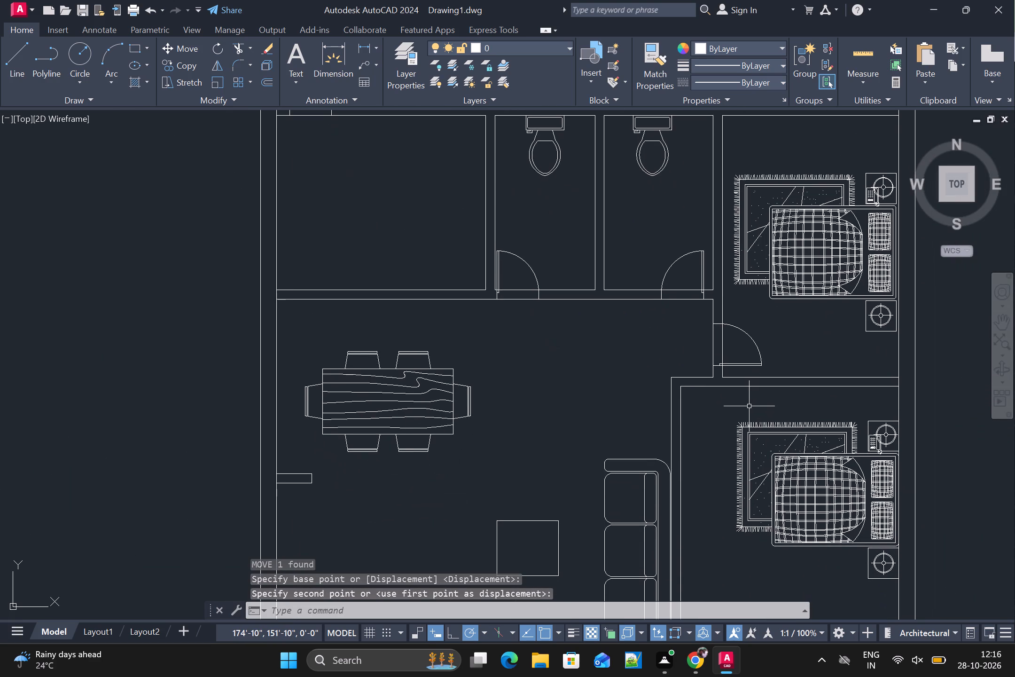
scroll(744, 409, down, 1)
middle_drag(738, 434, 740, 422)
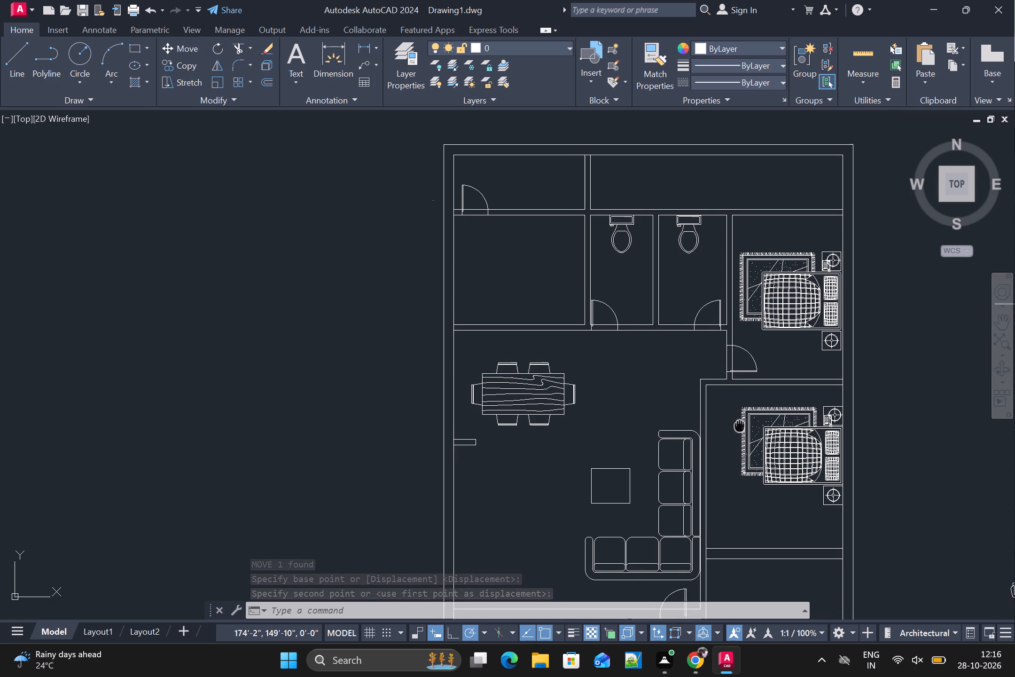
middle_drag(740, 422, 741, 415)
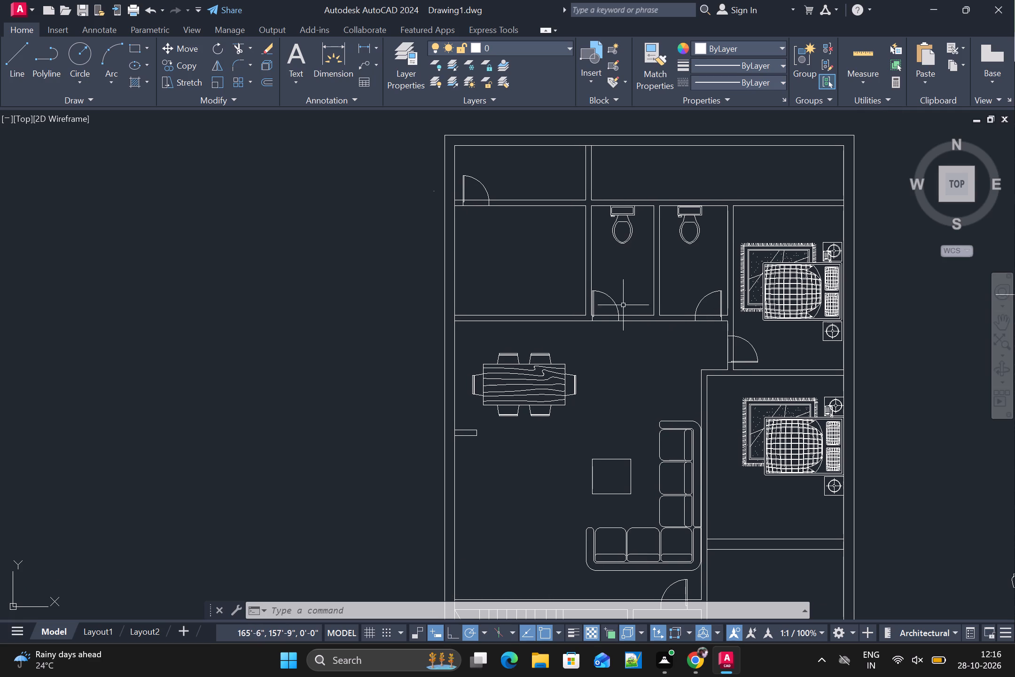
click(611, 297)
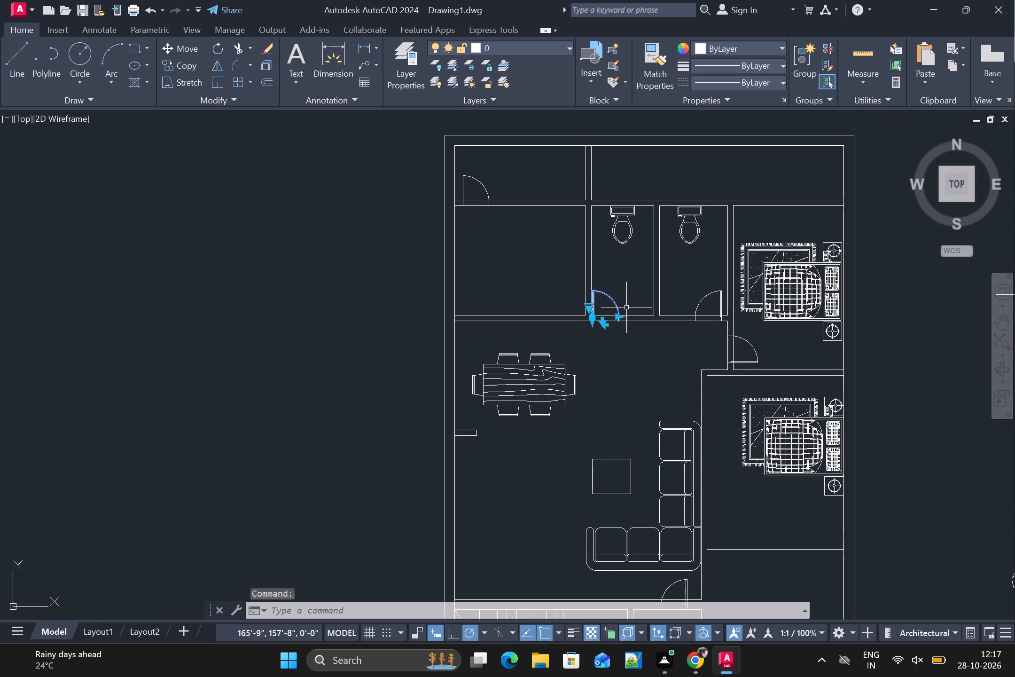
key(ctrl+c)
key(ctrl+v)
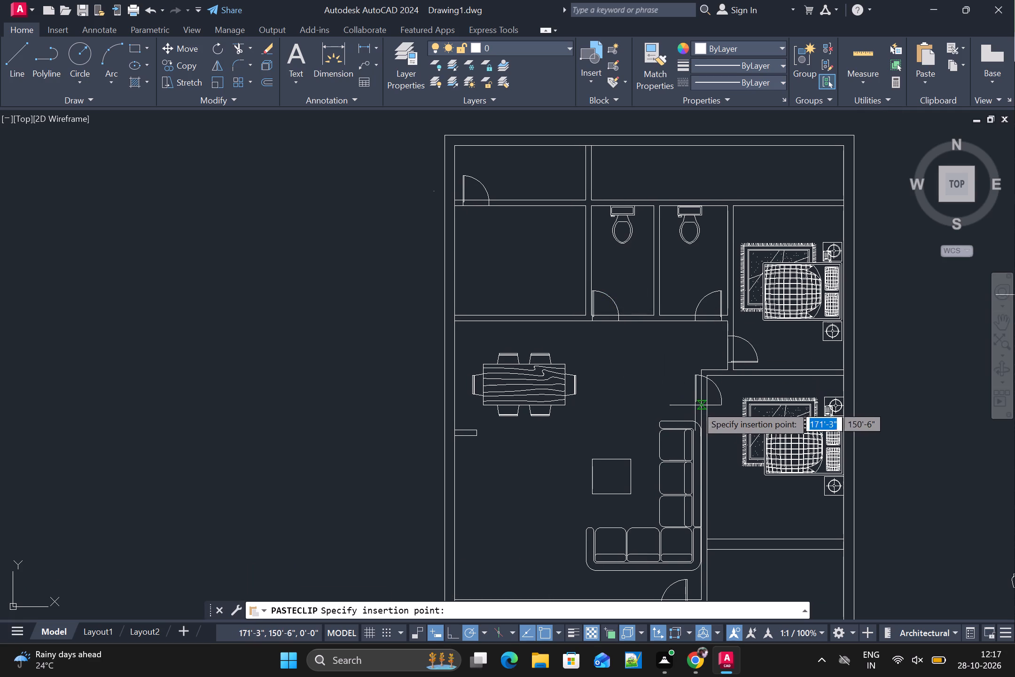
click(689, 414)
Rotate the door pasted north of the sofa 270° about the northern end of its leaf.
key(r)
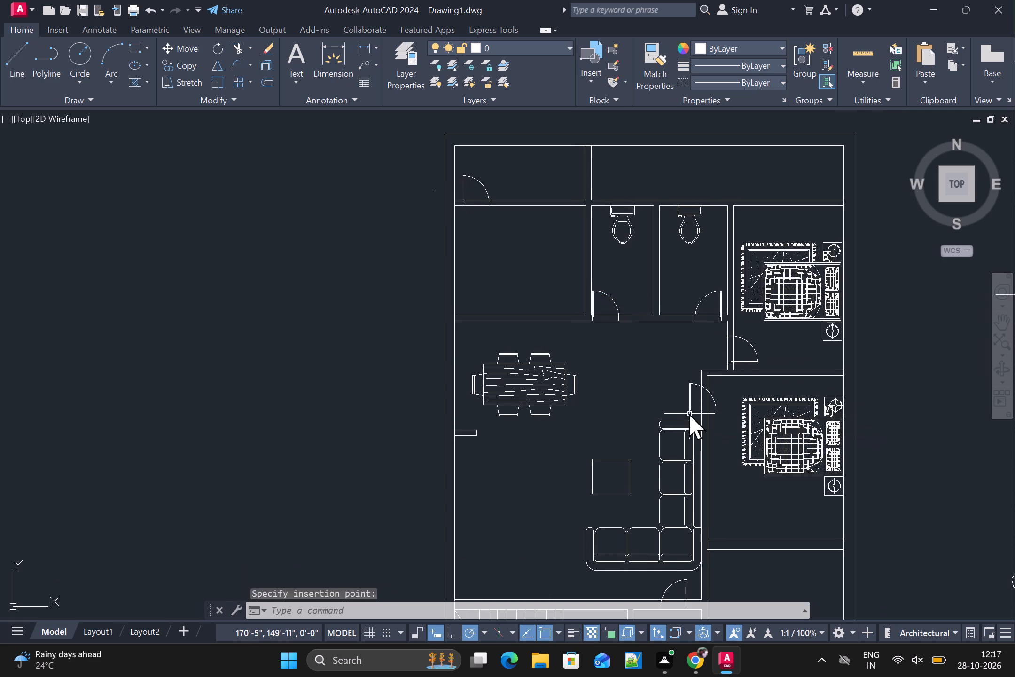
text(o)
key(space)
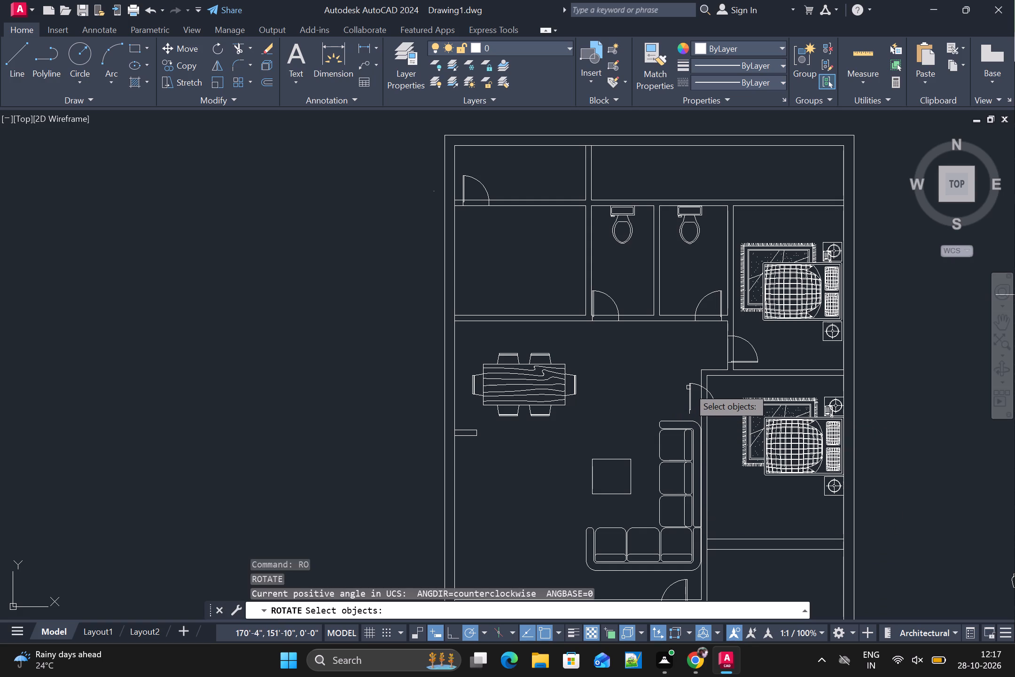
click(689, 386)
key(space)
click(689, 382)
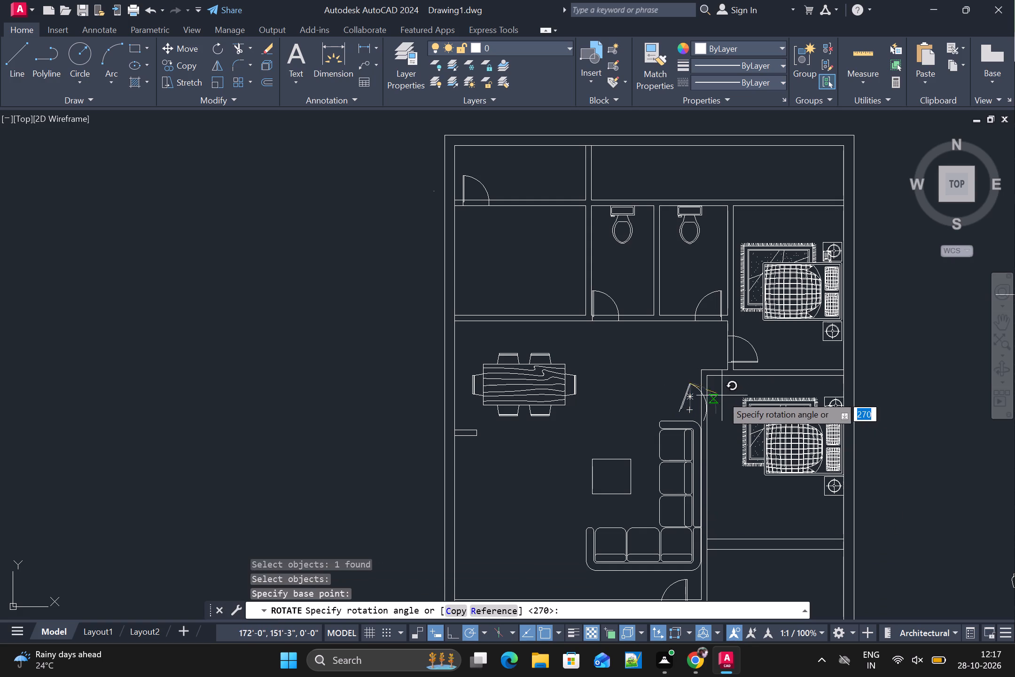
scroll(691, 460, up, 2)
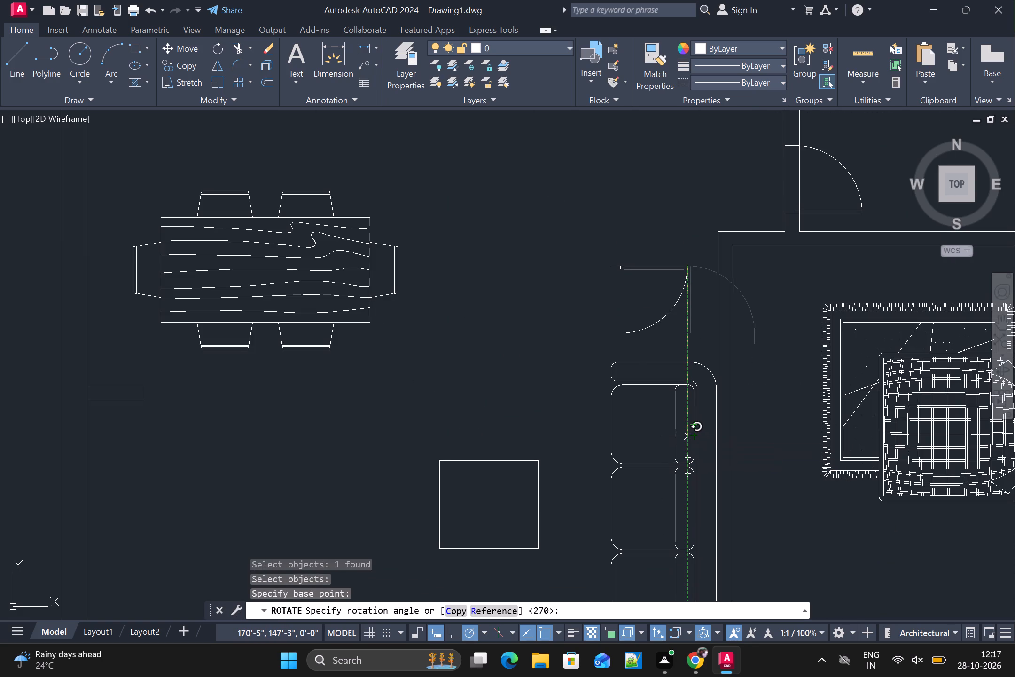
click(687, 436)
Move the rotated door by its hinge-side end onto the southern bedroom's west wall, just south of the room's northwest corner.
scroll(671, 327, down, 1)
click(678, 292)
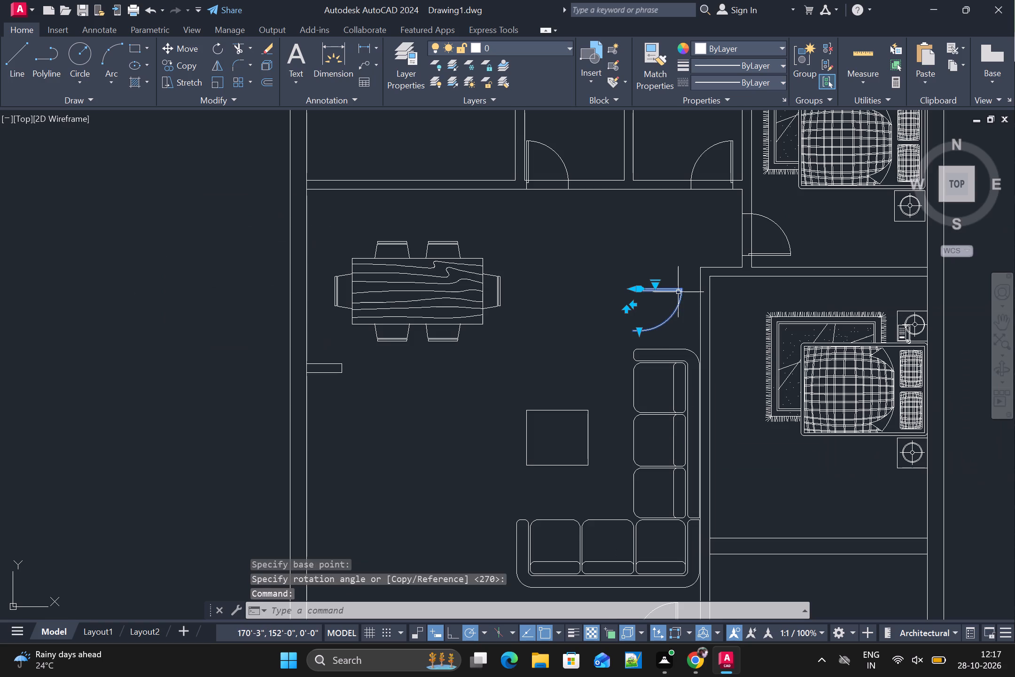
key(m)
key(space)
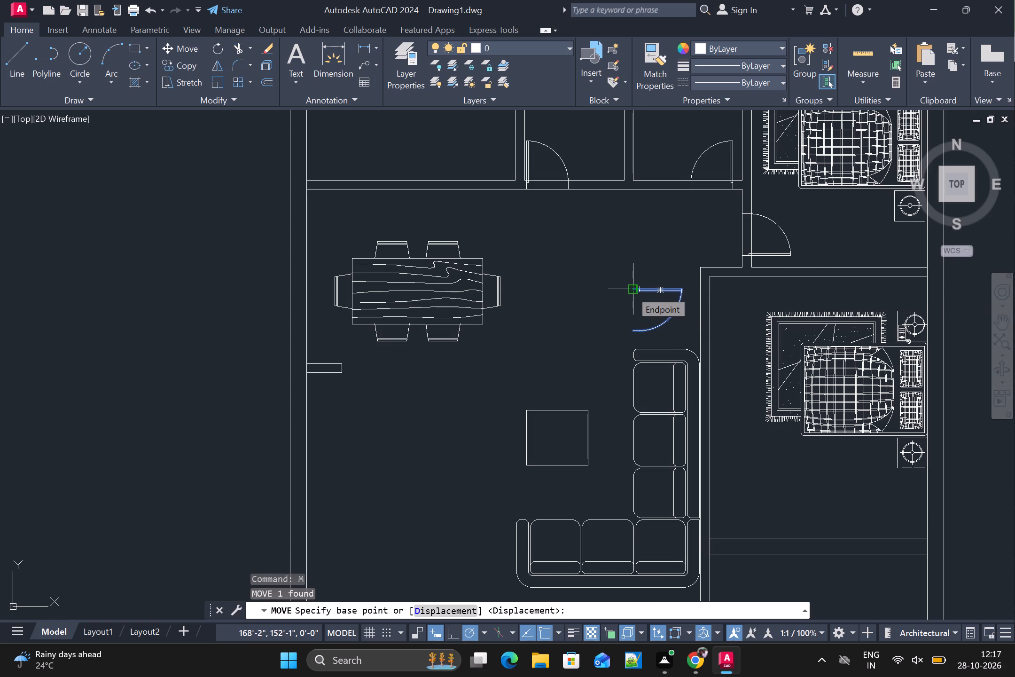
click(629, 291)
click(701, 291)
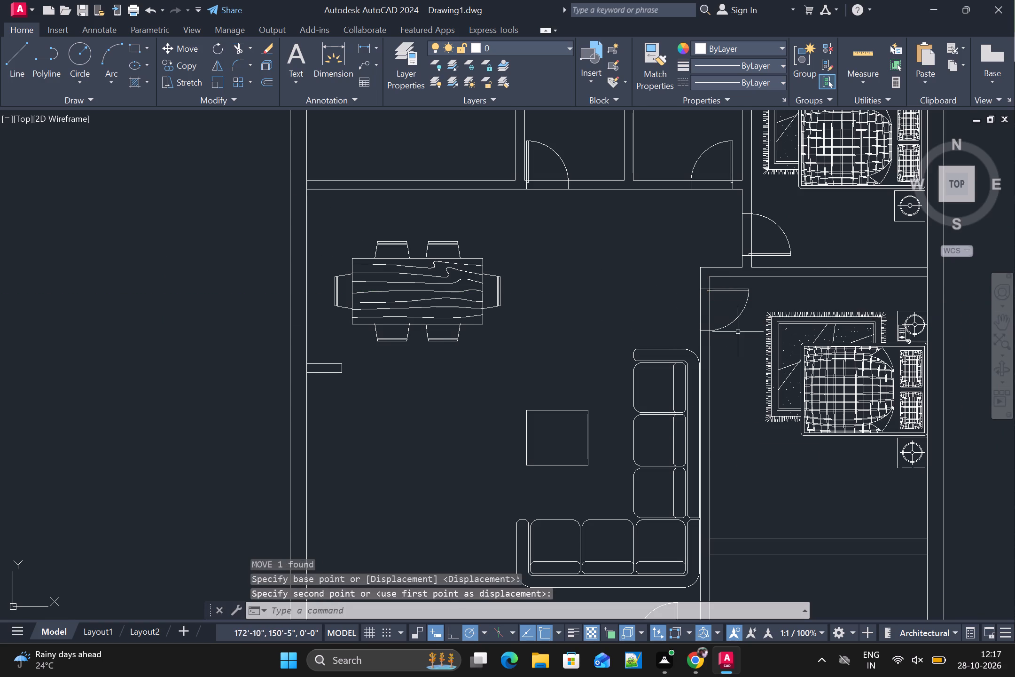
Trim the southern outer wall lines across both leaves of the double entrance door.
scroll(739, 334, down, 2)
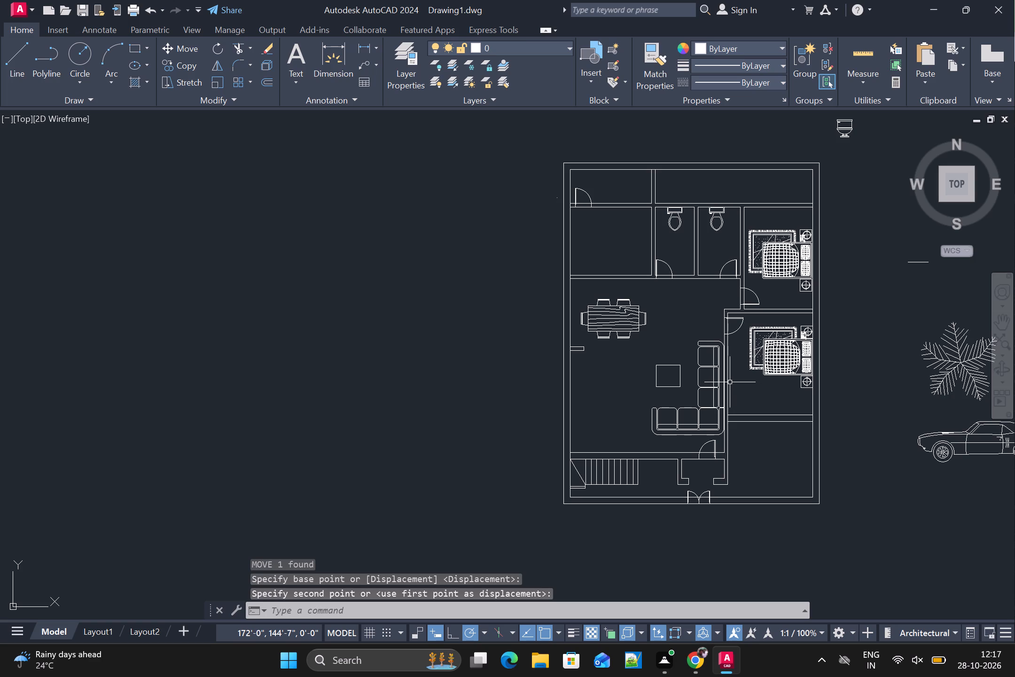
scroll(729, 382, down, 1)
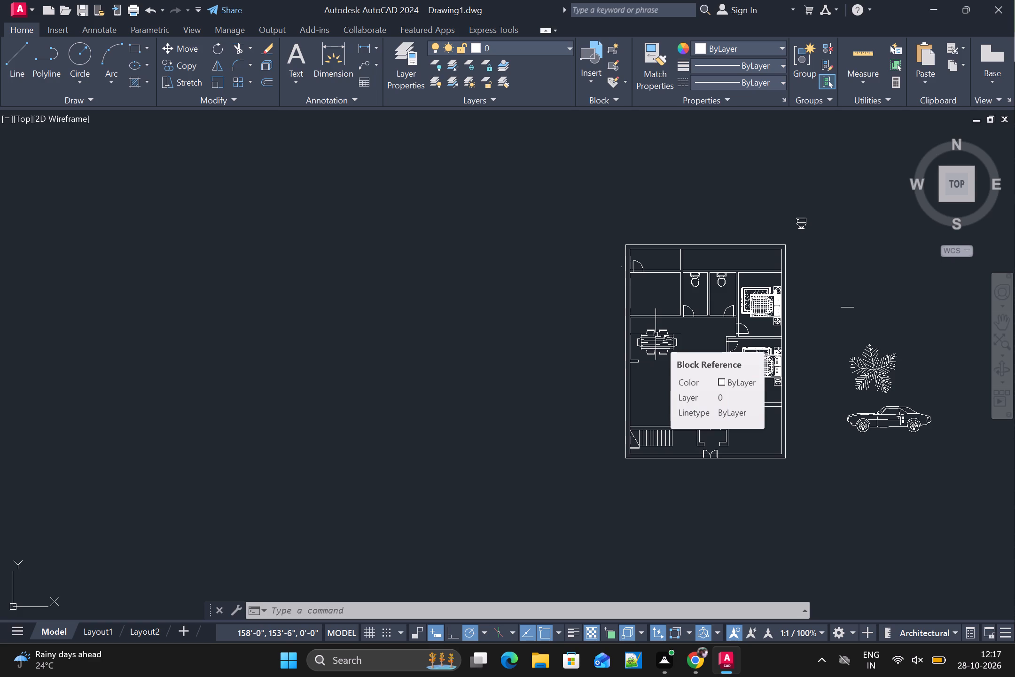
scroll(656, 334, down, 1)
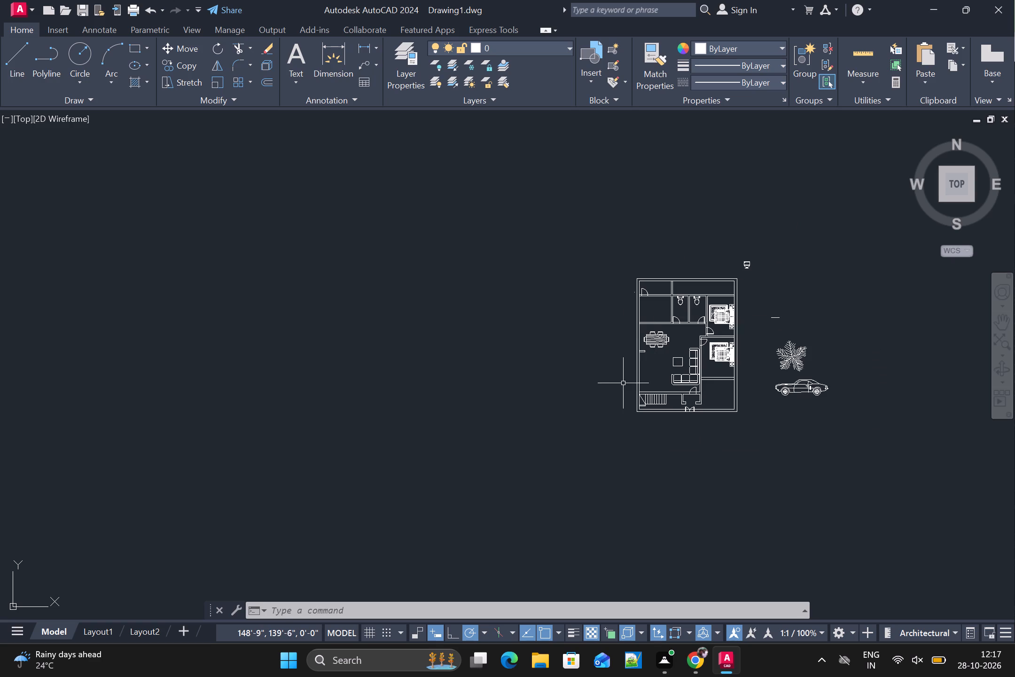
key(Escape)
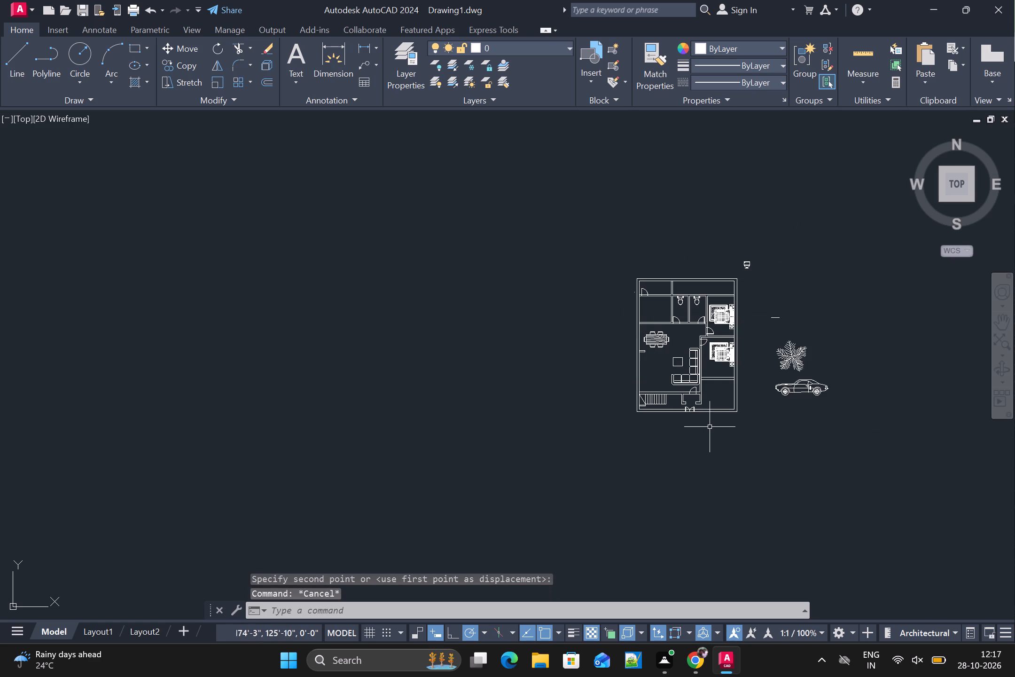
text(tr)
key(space)
scroll(698, 423, up, 4)
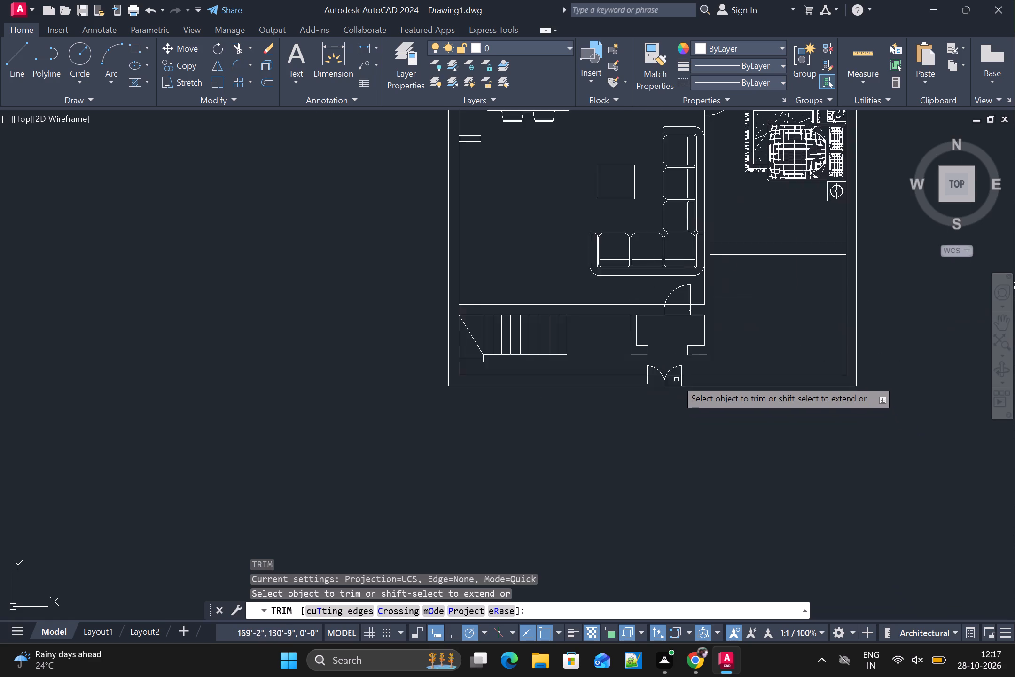
scroll(676, 379, up, 4)
drag(676, 332, 653, 484)
drag(484, 328, 483, 339)
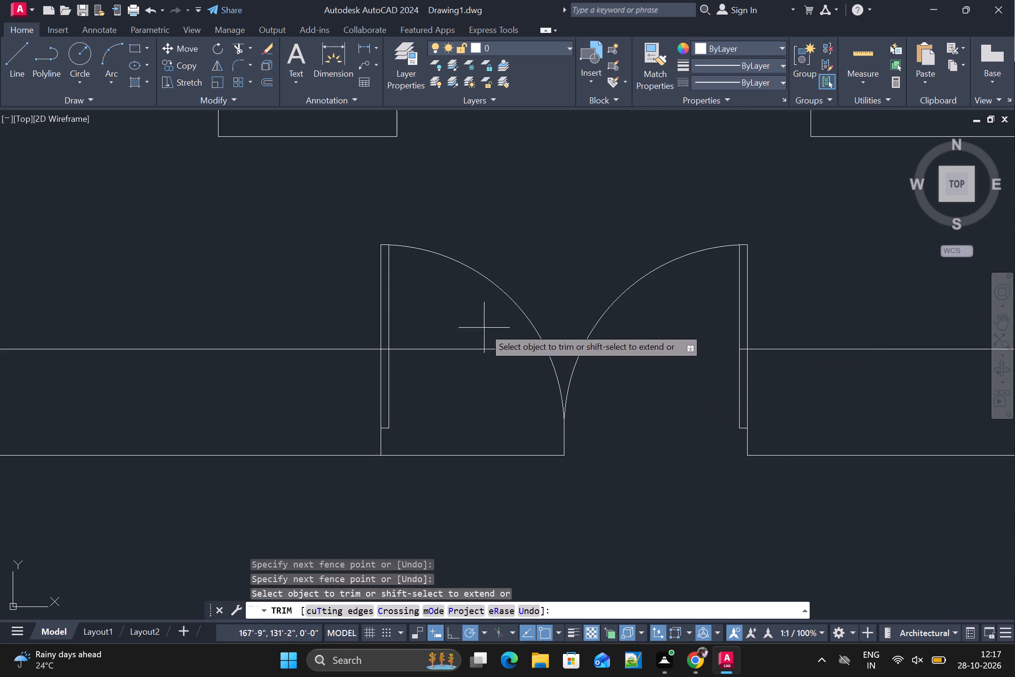
drag(483, 339, 475, 480)
Trim the partition lines across the opening of the single door just south of the sofa.
scroll(475, 481, down, 3)
scroll(531, 359, down, 1)
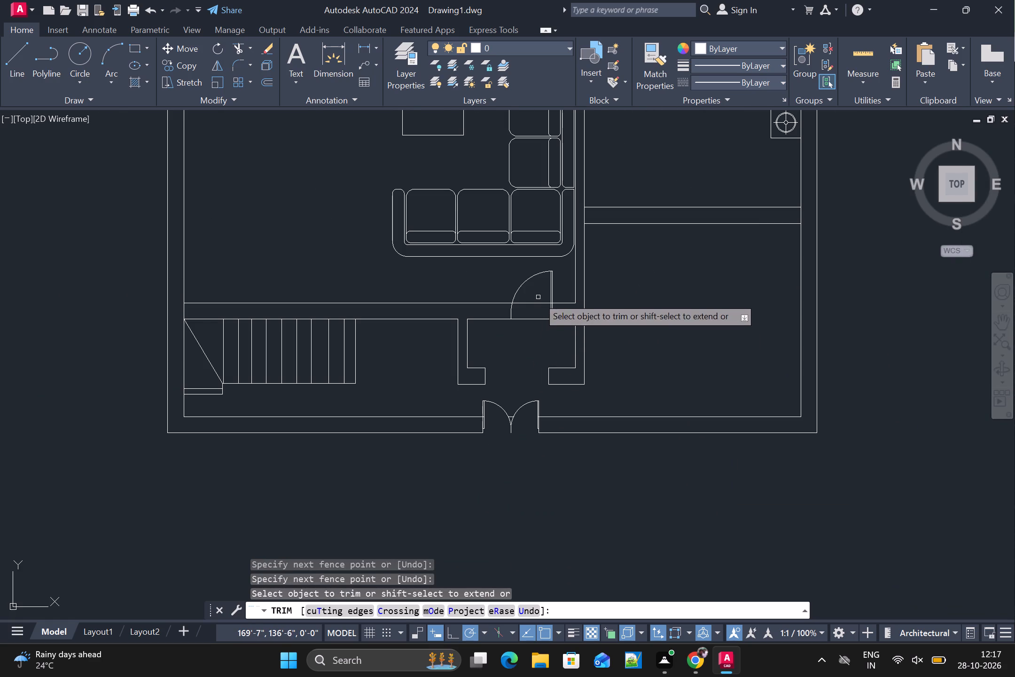
drag(537, 297, 525, 334)
Trim the west wall lines of the southern and northern bedrooms across their door openings.
scroll(524, 337, down, 2)
middle_drag(530, 344, 642, 351)
scroll(648, 213, up, 1)
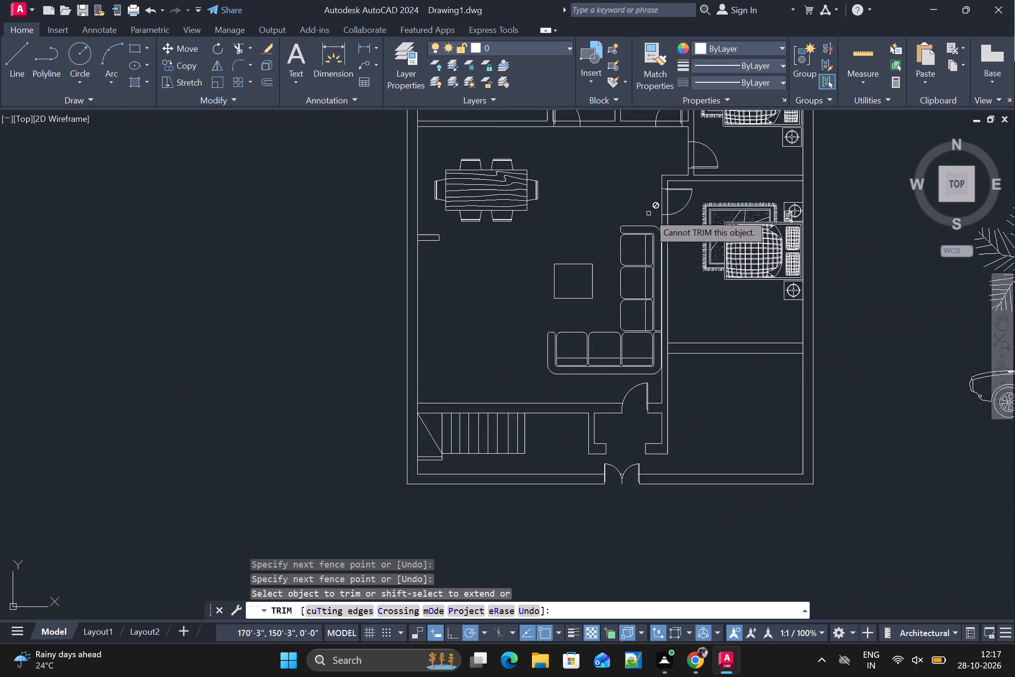
scroll(648, 213, up, 1)
drag(692, 196, 627, 202)
scroll(632, 201, down, 2)
scroll(659, 161, up, 2)
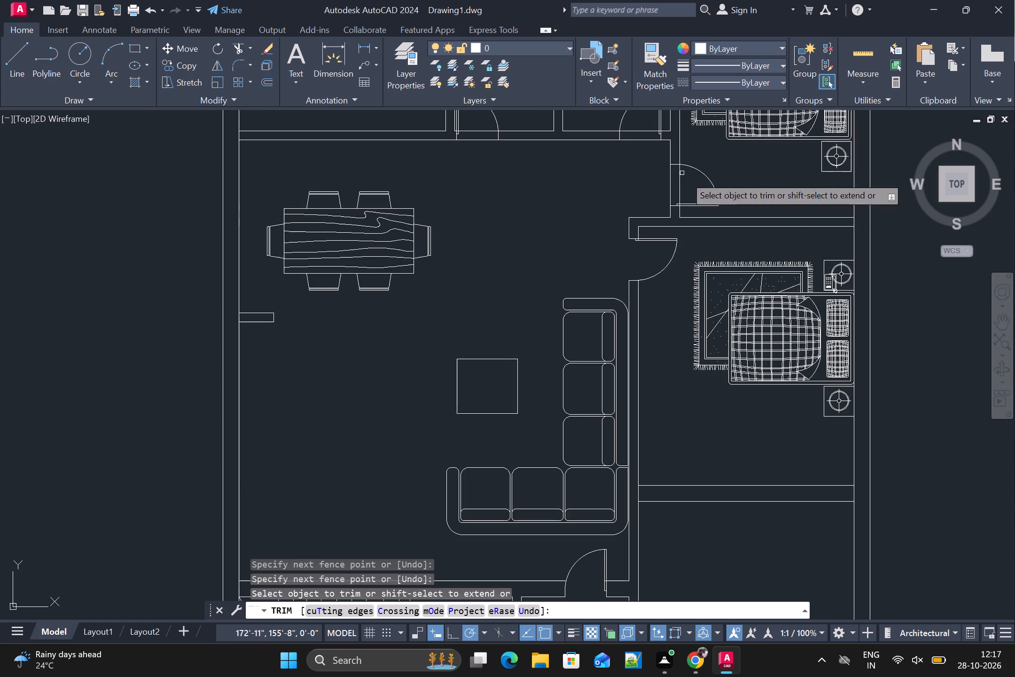
drag(691, 184, 641, 190)
Trim the south wall lines of the eastern and western toilet rooms across their door openings.
scroll(641, 190, down, 2)
scroll(635, 180, up, 2)
drag(657, 142, 655, 169)
drag(483, 141, 478, 181)
Trim the partition lines across the door opening on the north side of the northwestern room, then end trimming.
scroll(492, 207, down, 4)
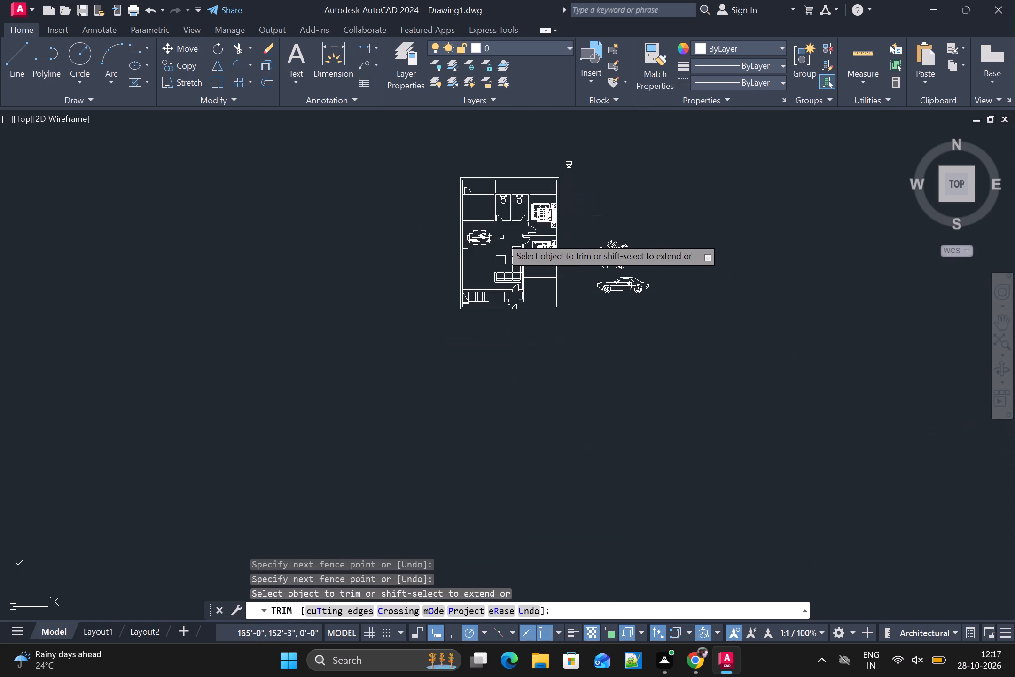
scroll(457, 188, up, 5)
drag(532, 219, 532, 272)
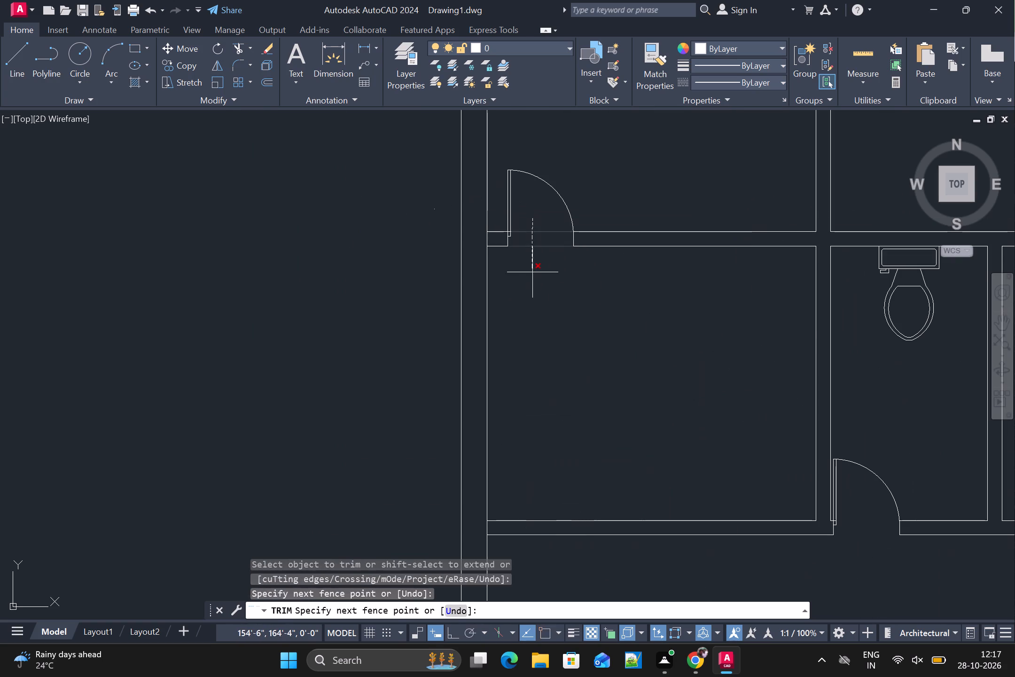
drag(532, 272, 534, 272)
scroll(539, 286, down, 2)
scroll(587, 366, down, 1)
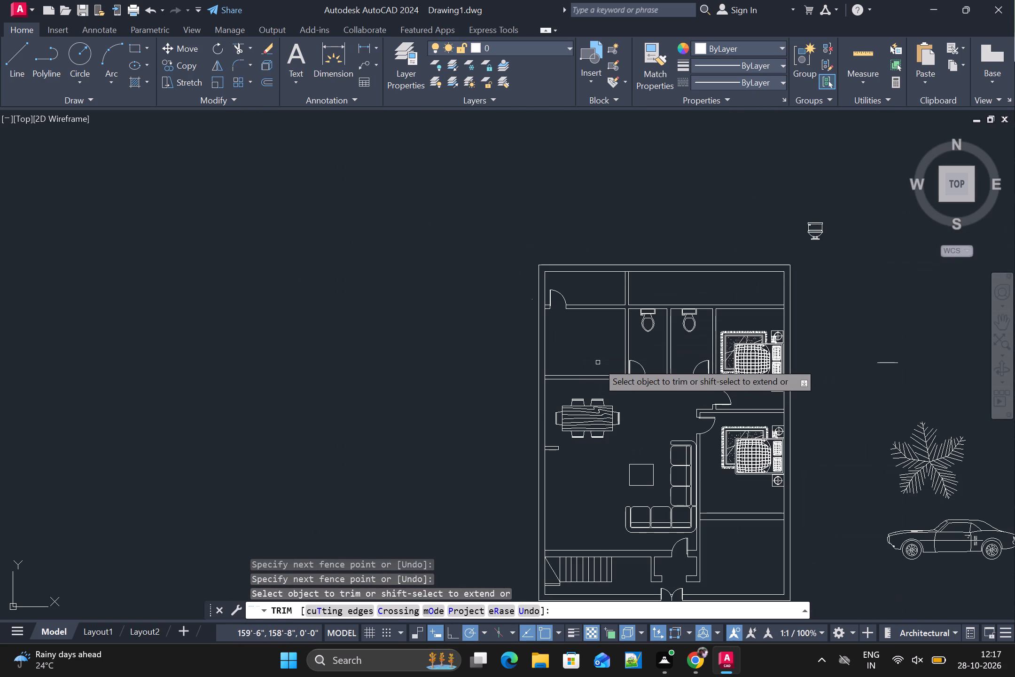
key(Escape)
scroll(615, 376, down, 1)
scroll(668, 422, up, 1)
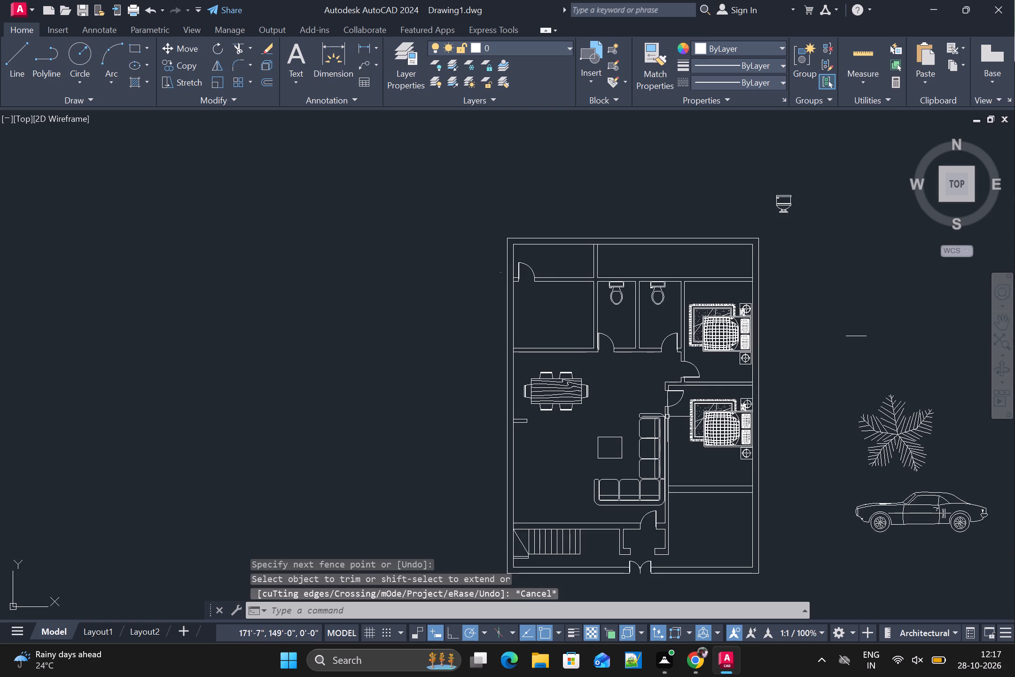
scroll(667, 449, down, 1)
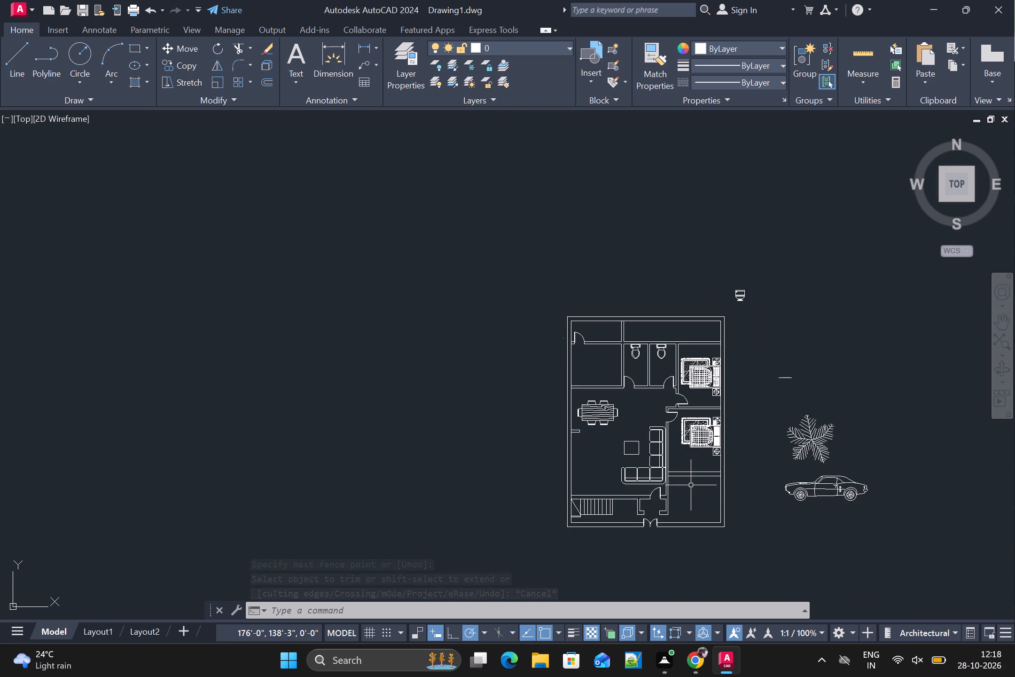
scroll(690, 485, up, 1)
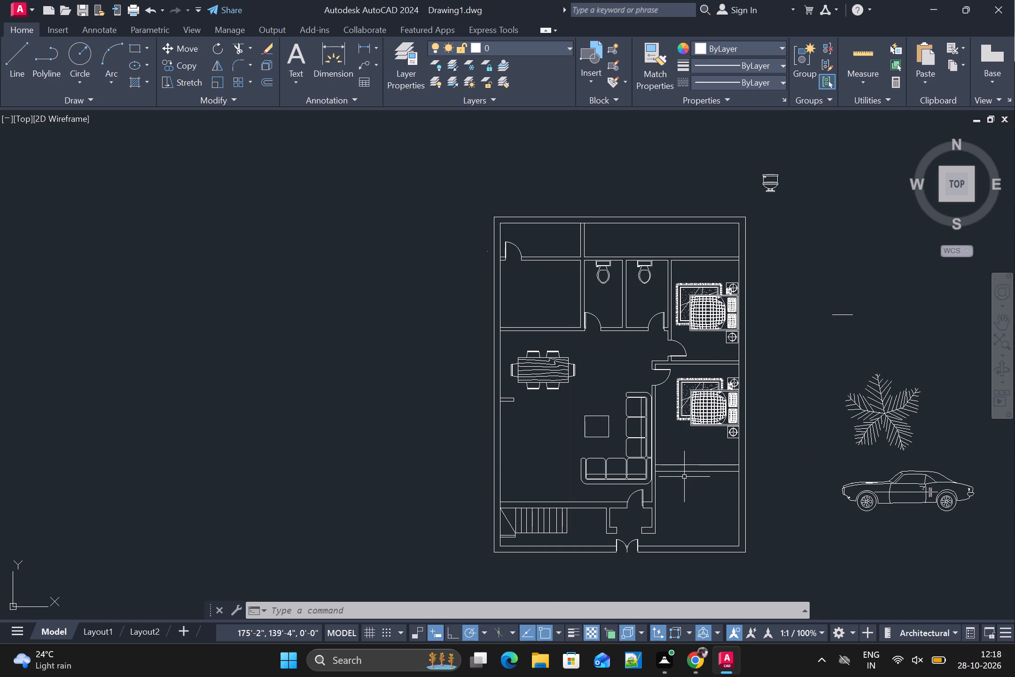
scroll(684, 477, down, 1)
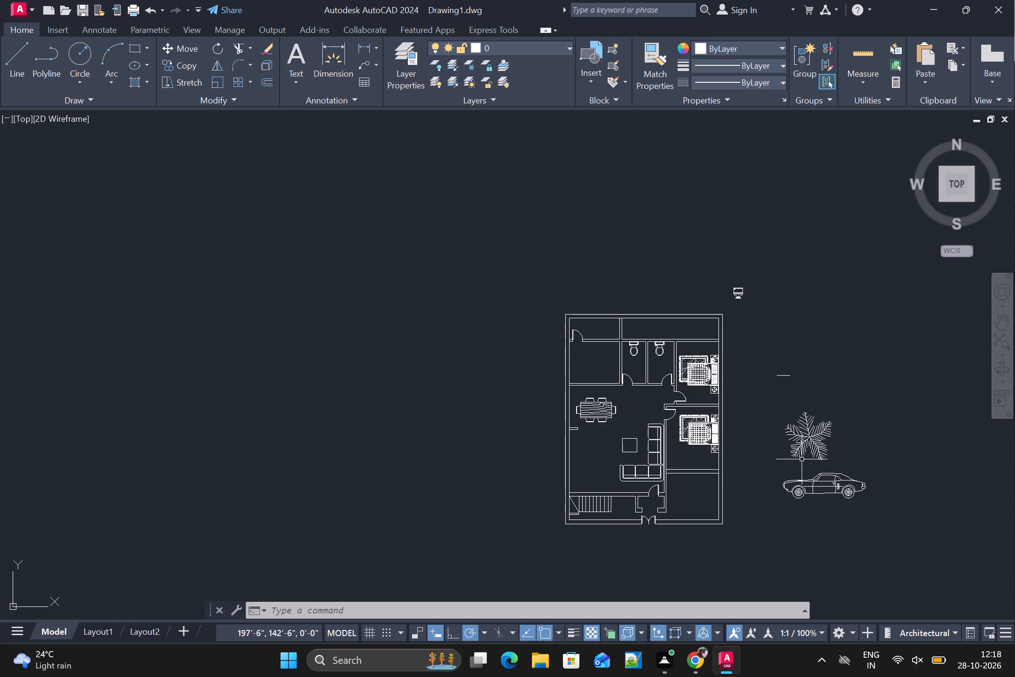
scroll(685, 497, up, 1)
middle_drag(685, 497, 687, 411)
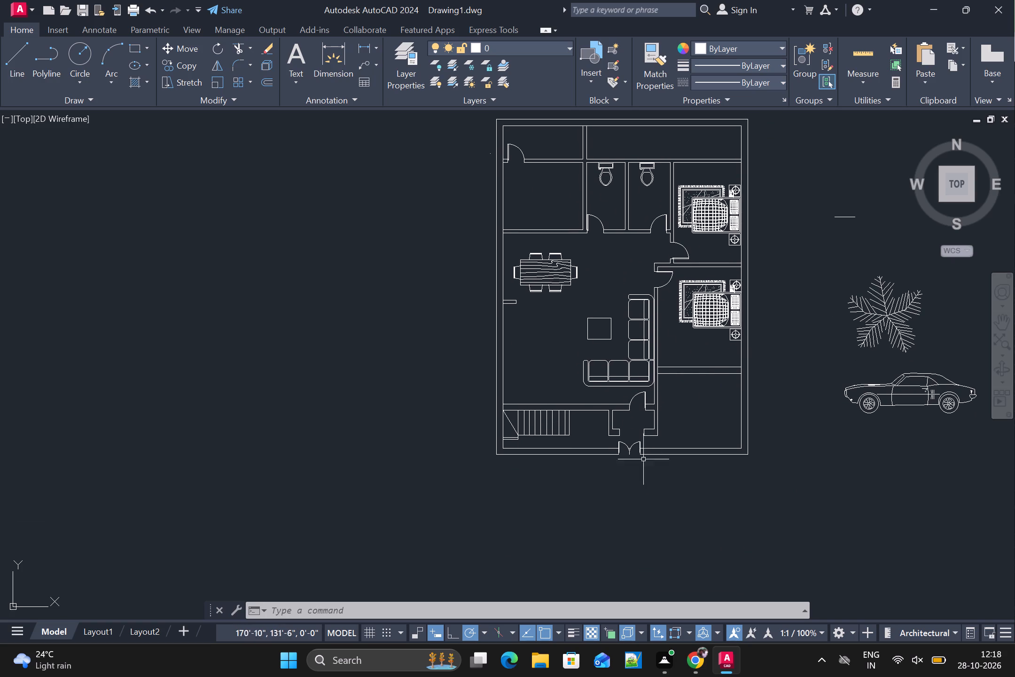
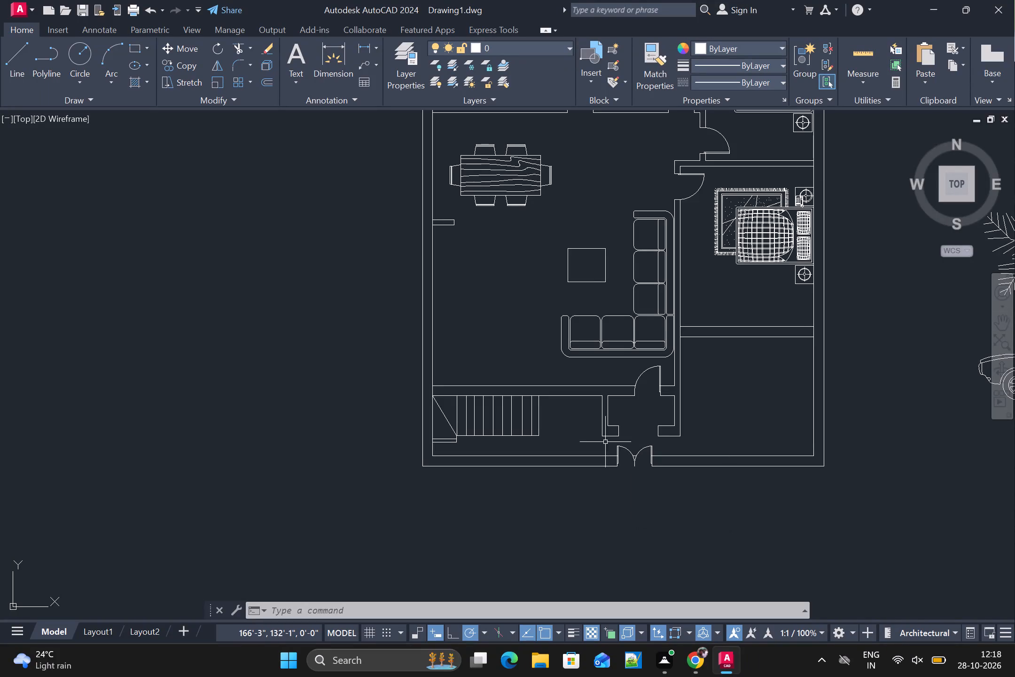
Create a new layer named trees and set its colour to green (index colour 3).
scroll(926, 367, down, 1)
middle_drag(922, 371, 885, 376)
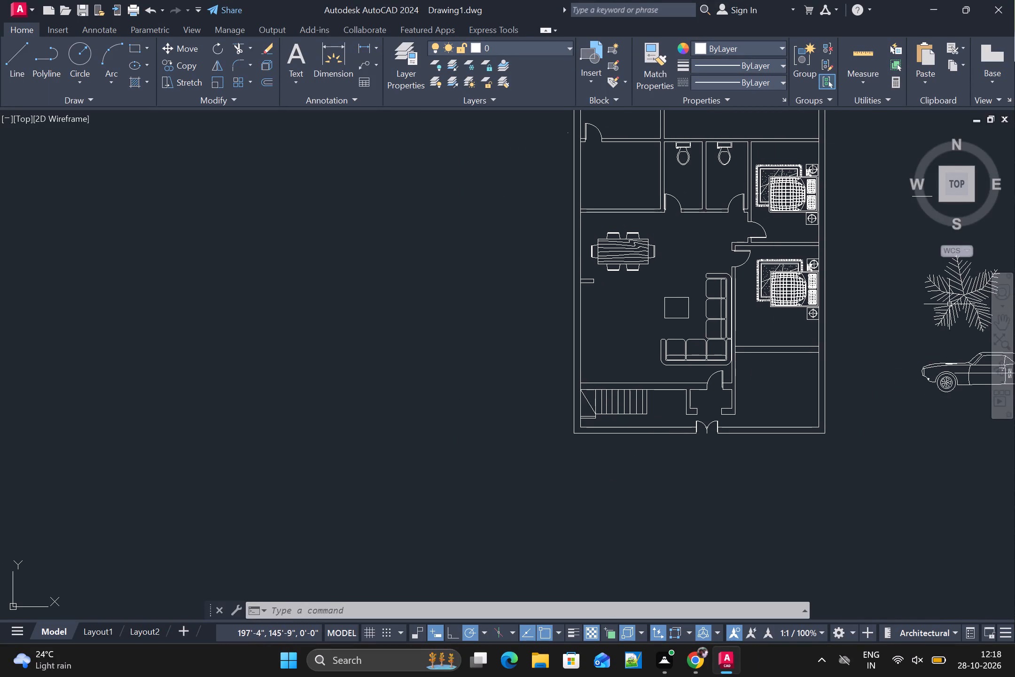
click(949, 304)
click(403, 53)
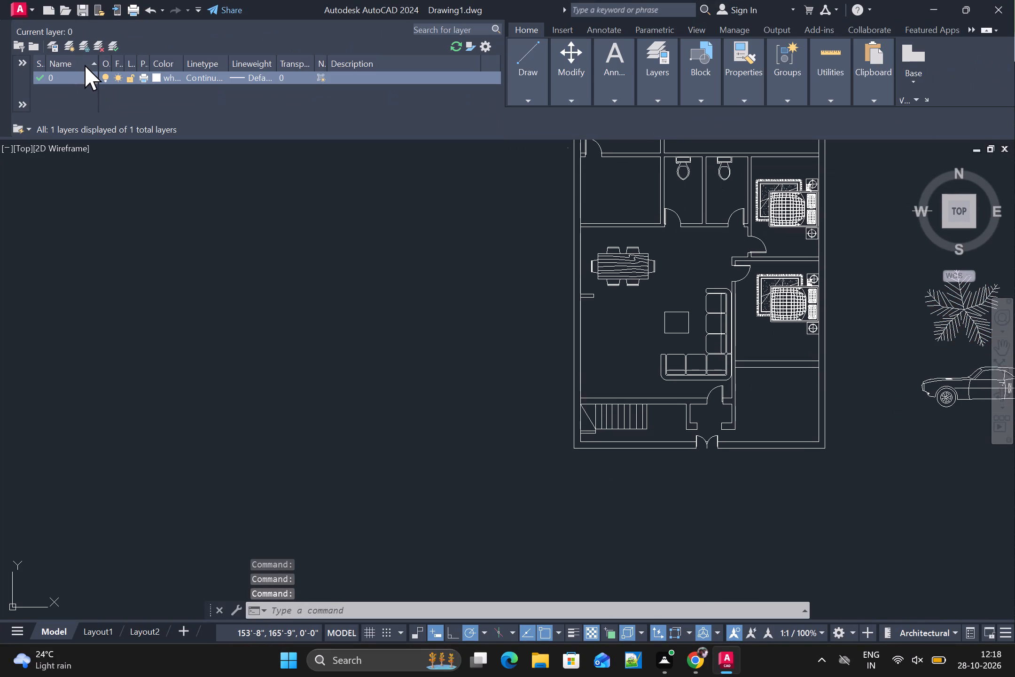
click(65, 41)
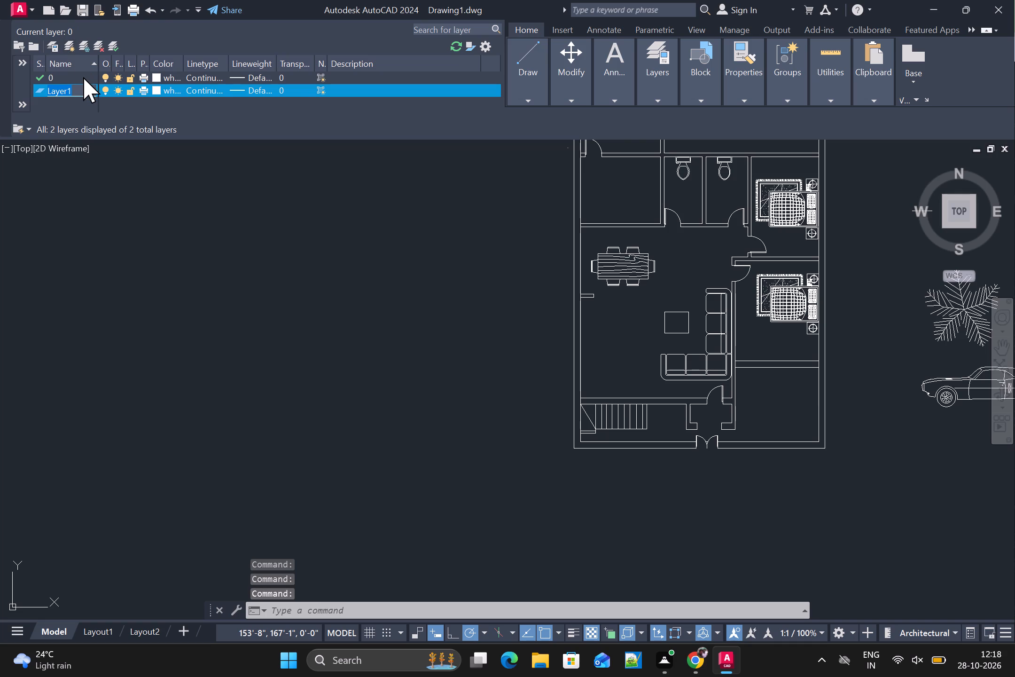
key(BackSpace)
text(tree)
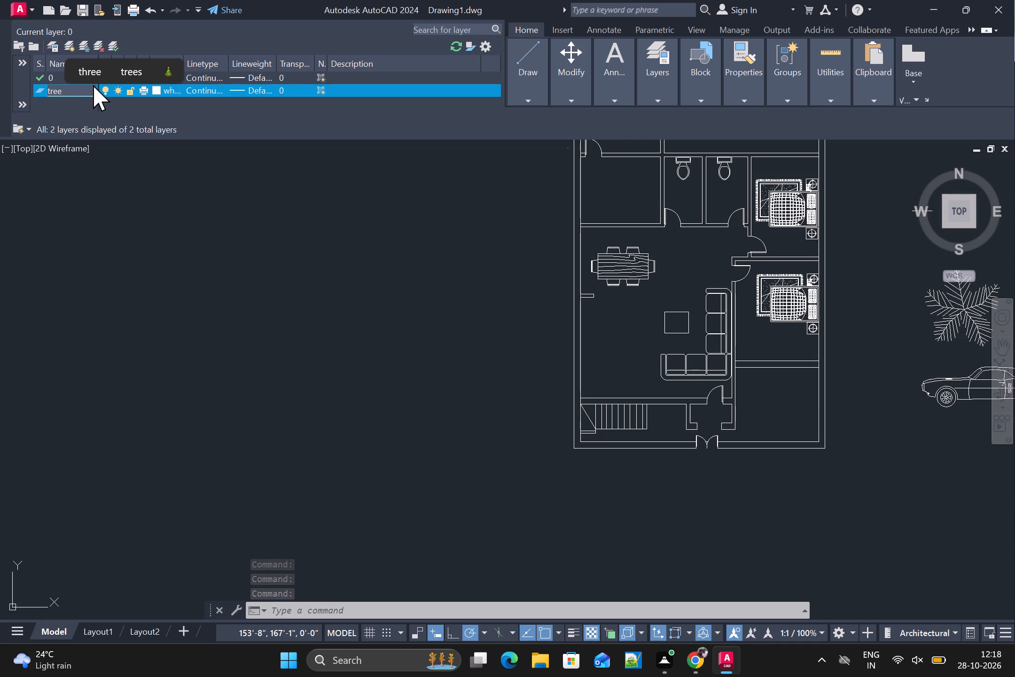
key(s)
key(Return)
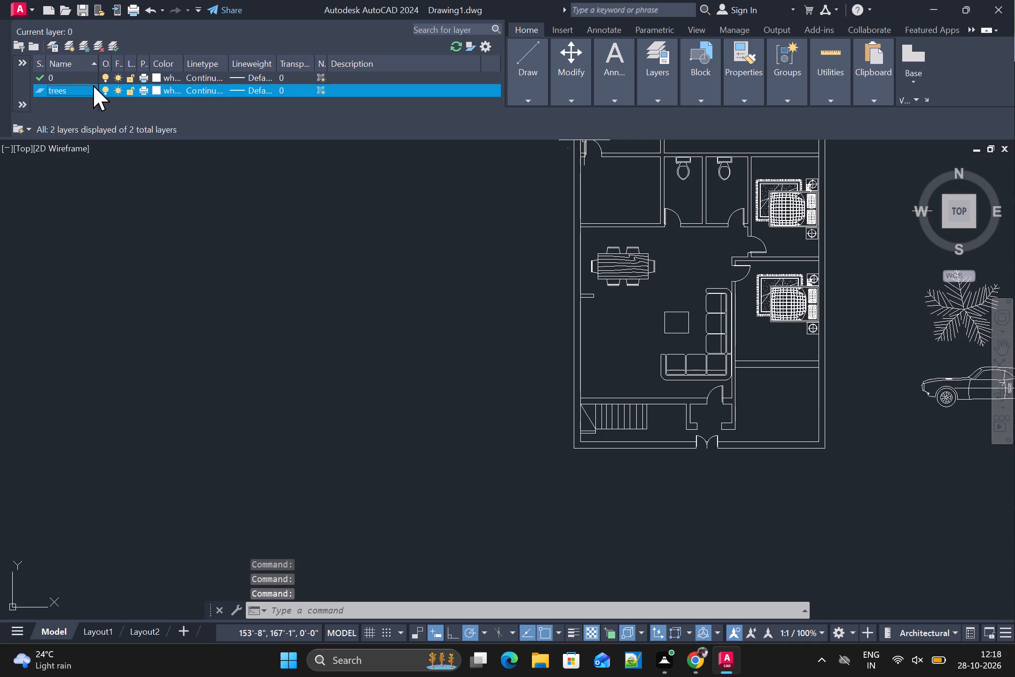
click(161, 90)
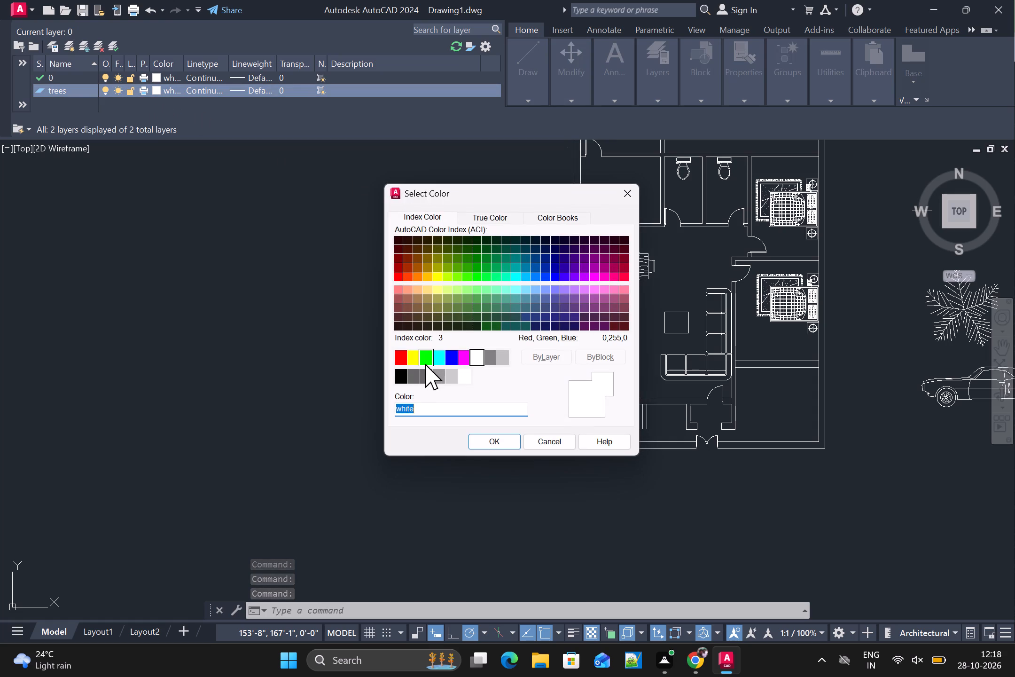
click(425, 364)
click(492, 440)
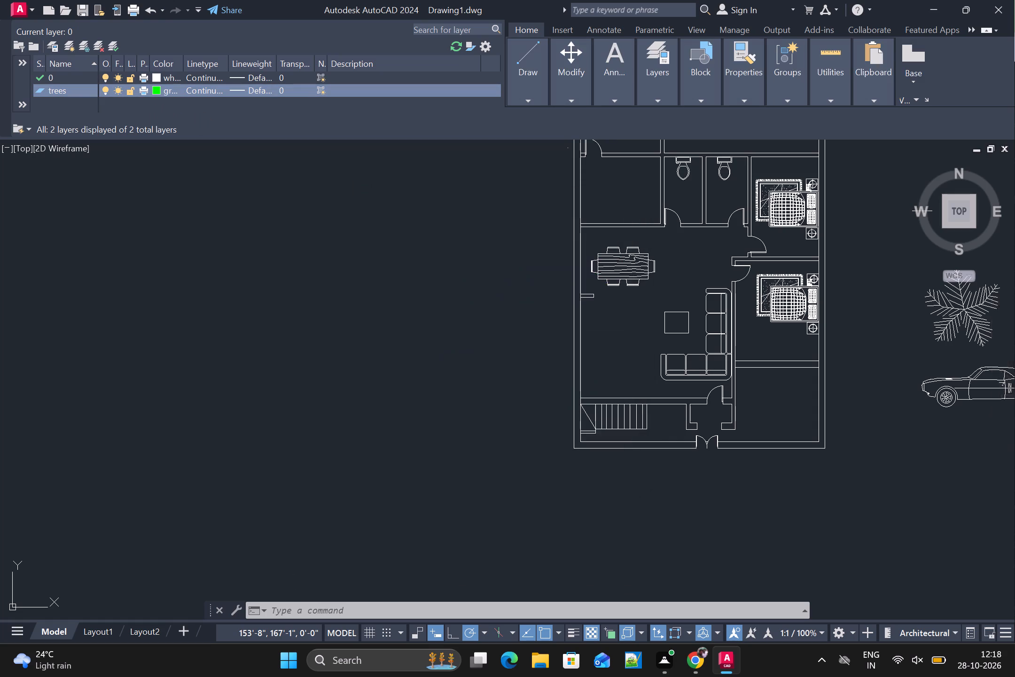
click(5, 25)
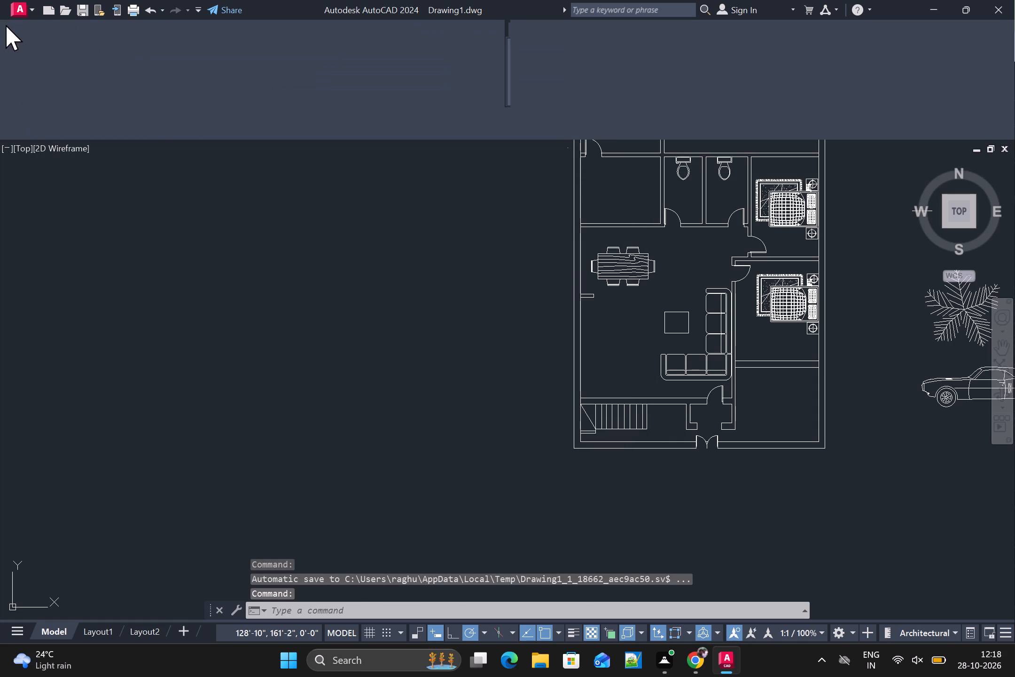
Make the trees layer the current layer.
click(512, 44)
click(514, 83)
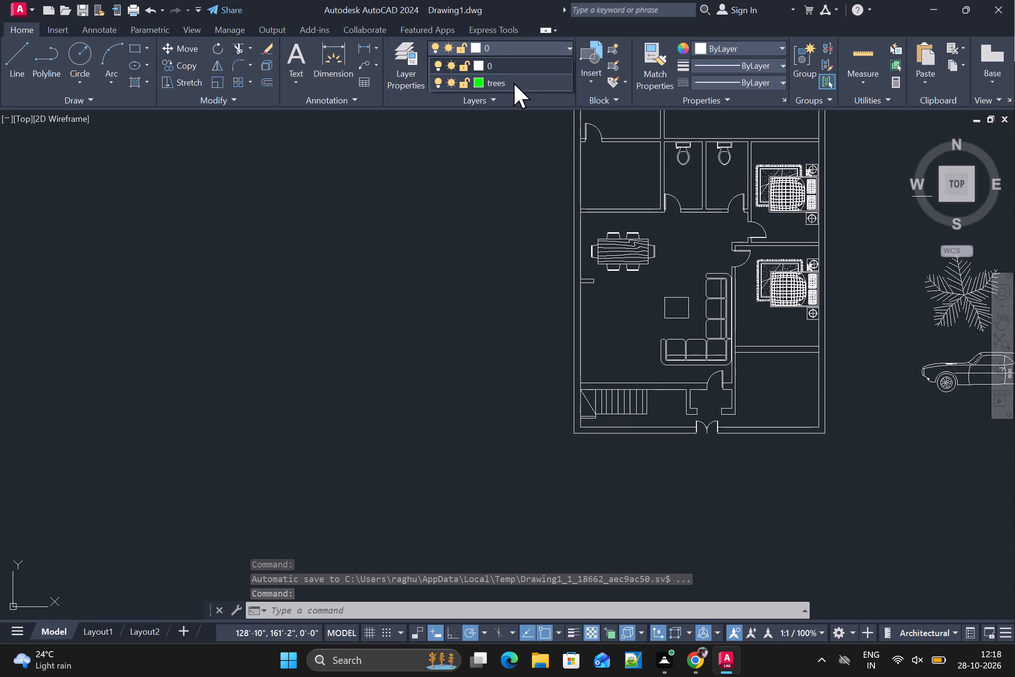
Assign the palm tree block above the car, east of the floor plan, to the trees layer.
scroll(573, 250, down, 1)
middle_drag(656, 308, 583, 293)
click(733, 266)
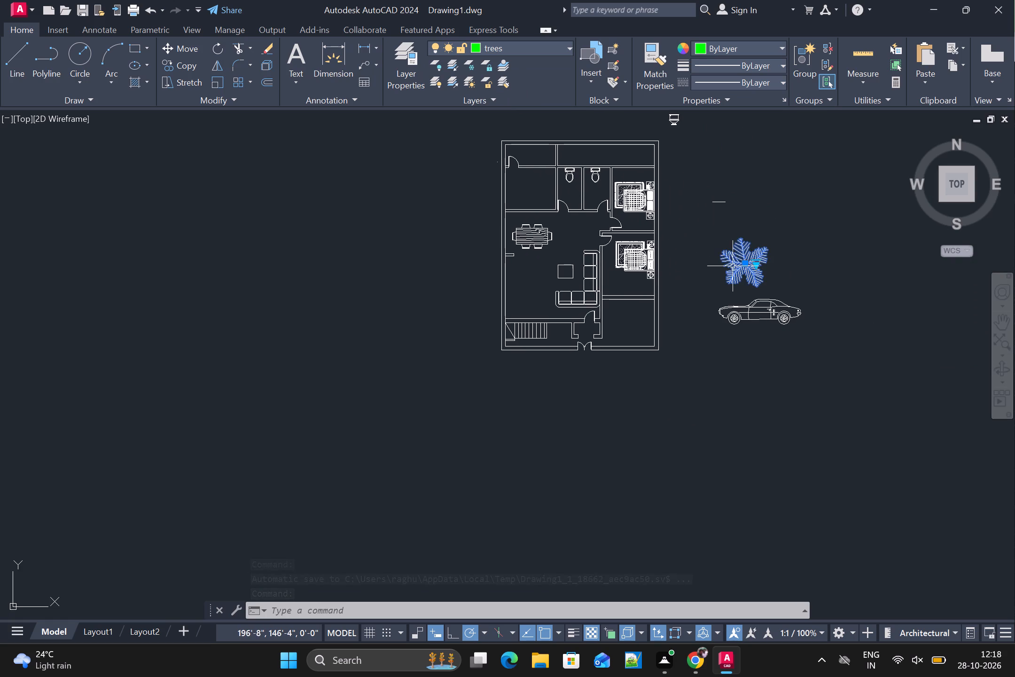
click(506, 41)
click(511, 78)
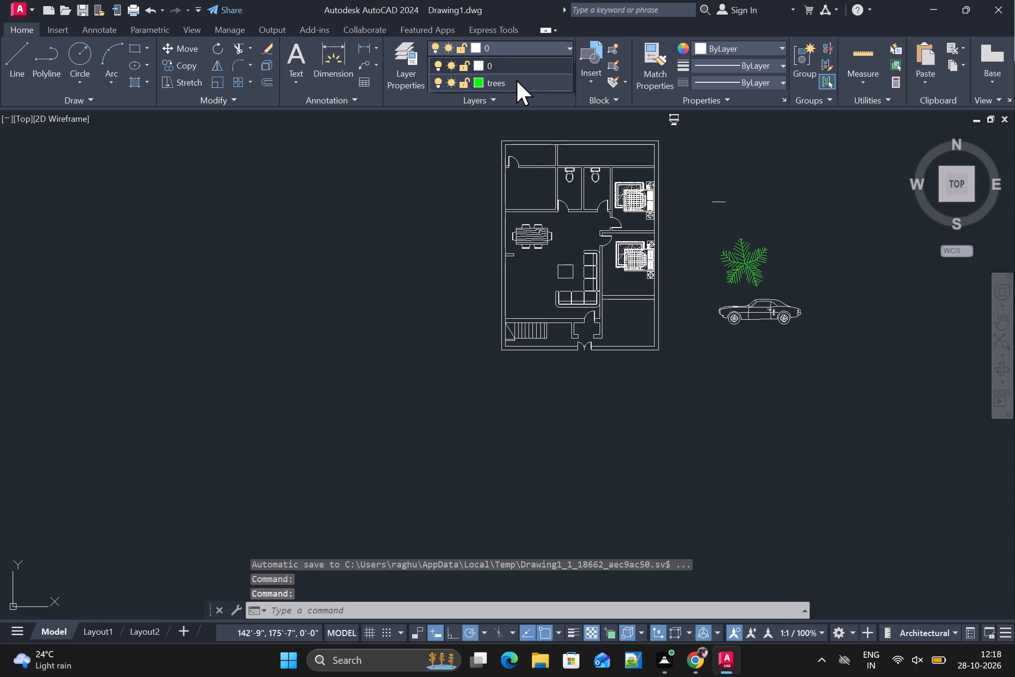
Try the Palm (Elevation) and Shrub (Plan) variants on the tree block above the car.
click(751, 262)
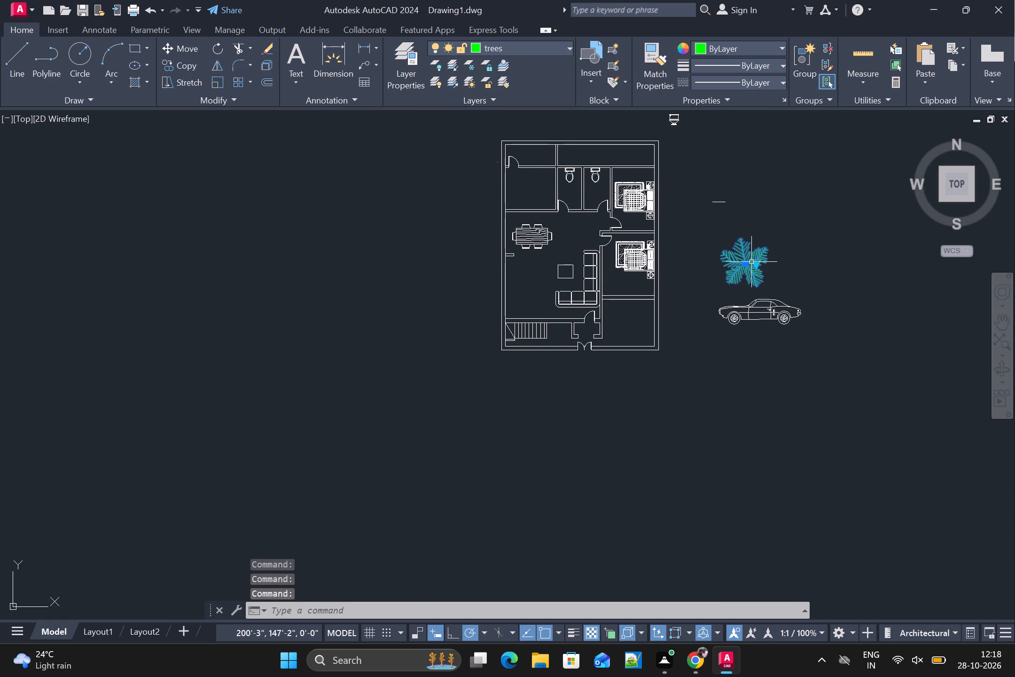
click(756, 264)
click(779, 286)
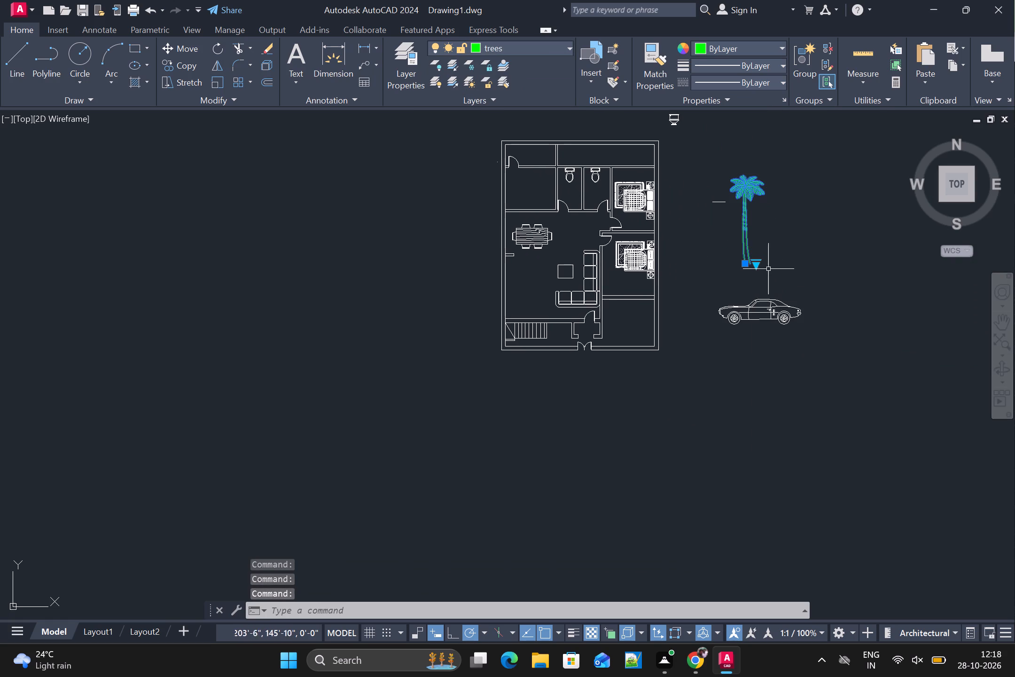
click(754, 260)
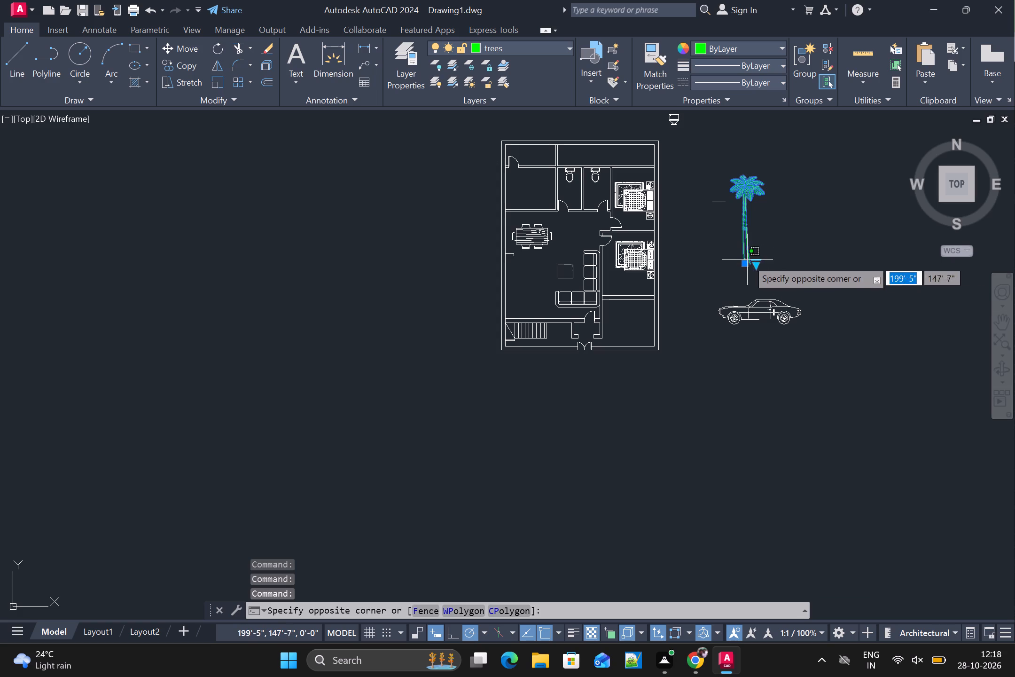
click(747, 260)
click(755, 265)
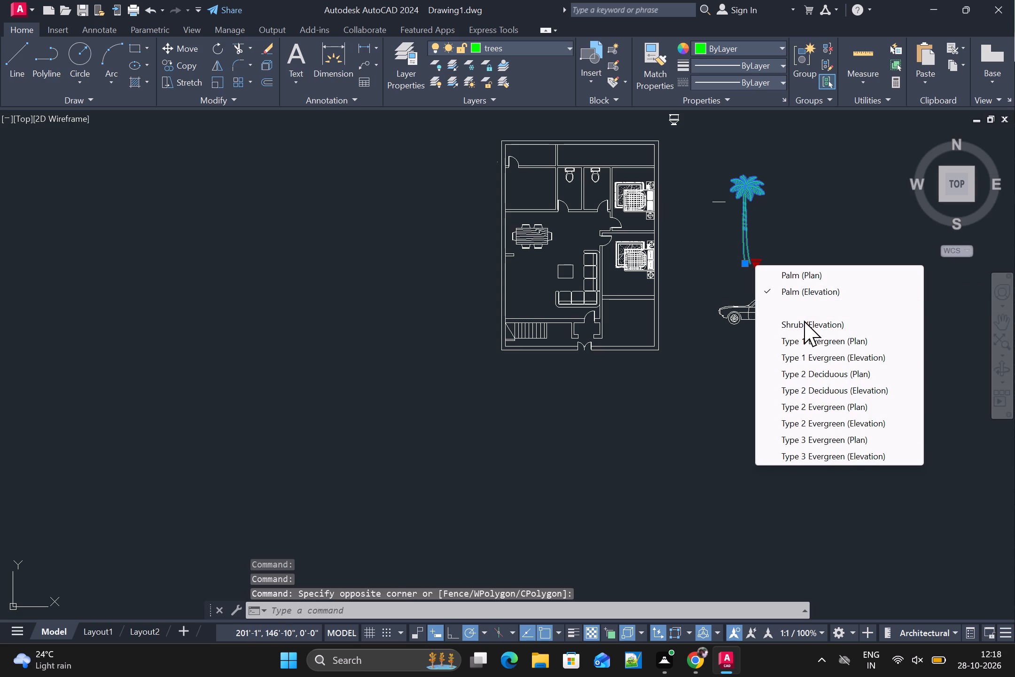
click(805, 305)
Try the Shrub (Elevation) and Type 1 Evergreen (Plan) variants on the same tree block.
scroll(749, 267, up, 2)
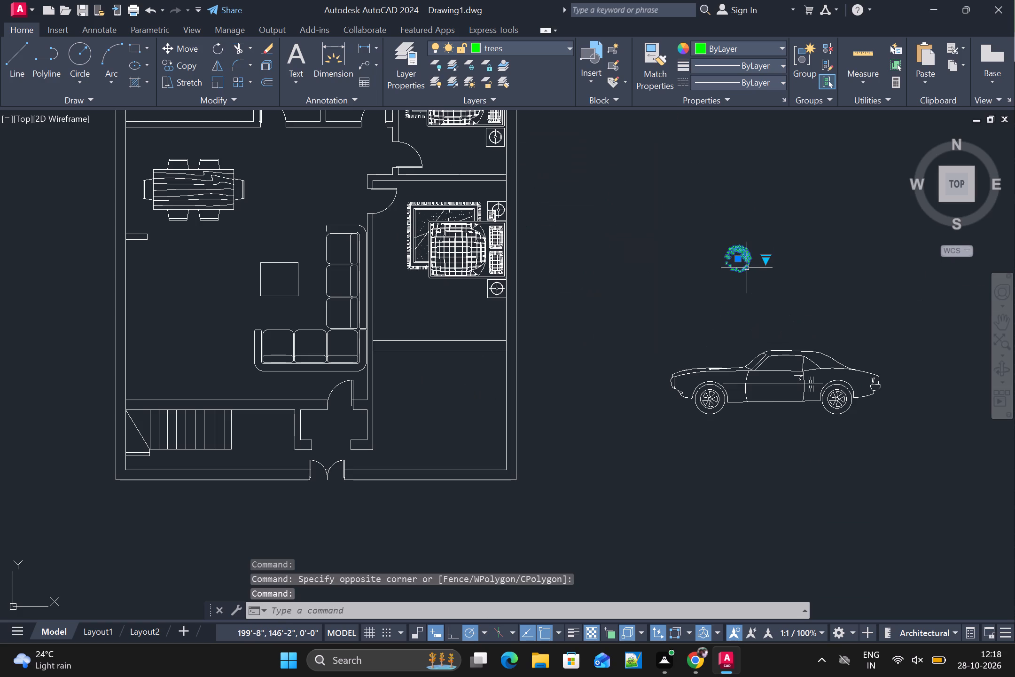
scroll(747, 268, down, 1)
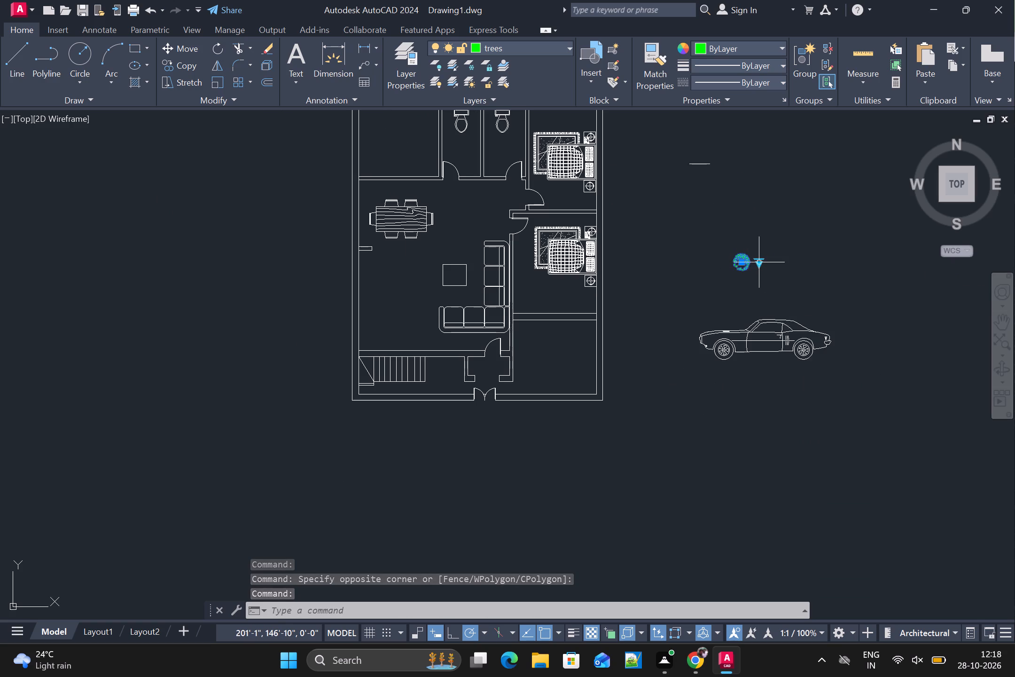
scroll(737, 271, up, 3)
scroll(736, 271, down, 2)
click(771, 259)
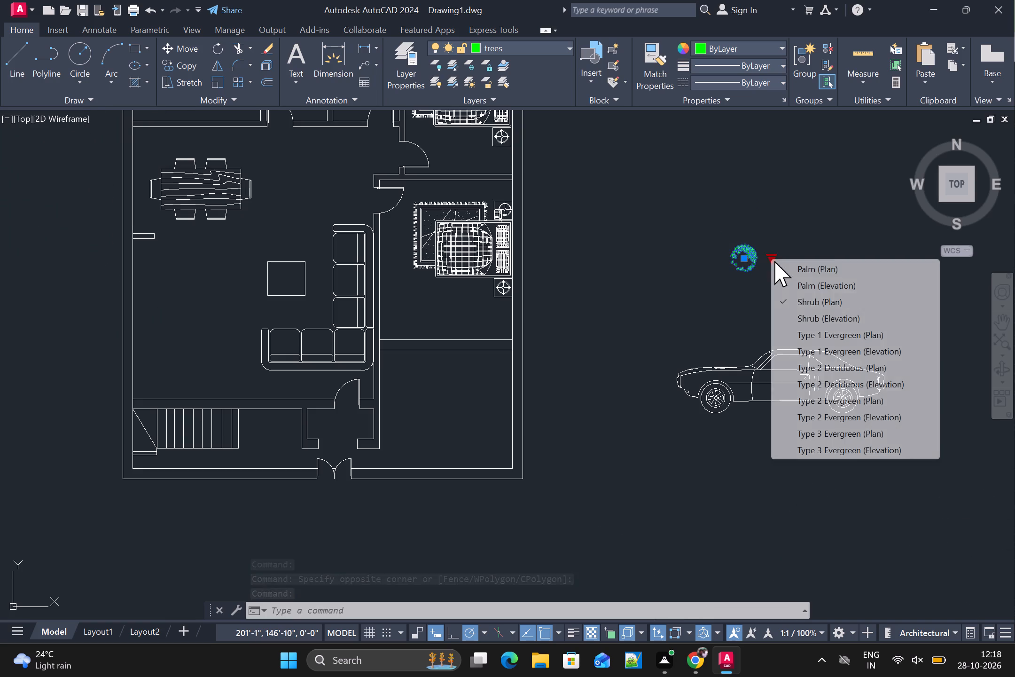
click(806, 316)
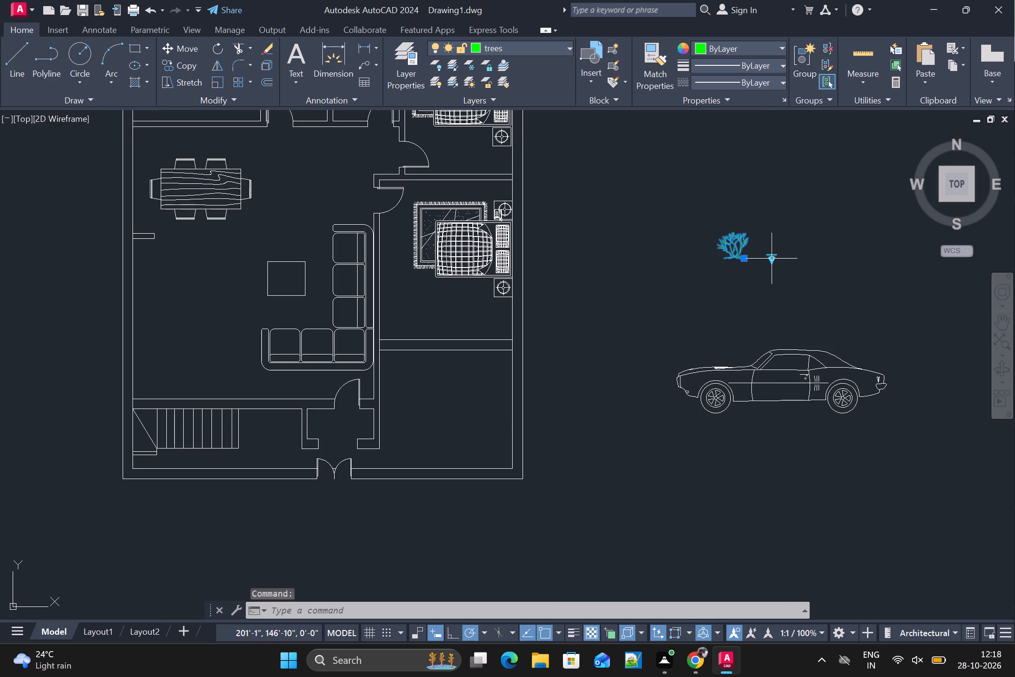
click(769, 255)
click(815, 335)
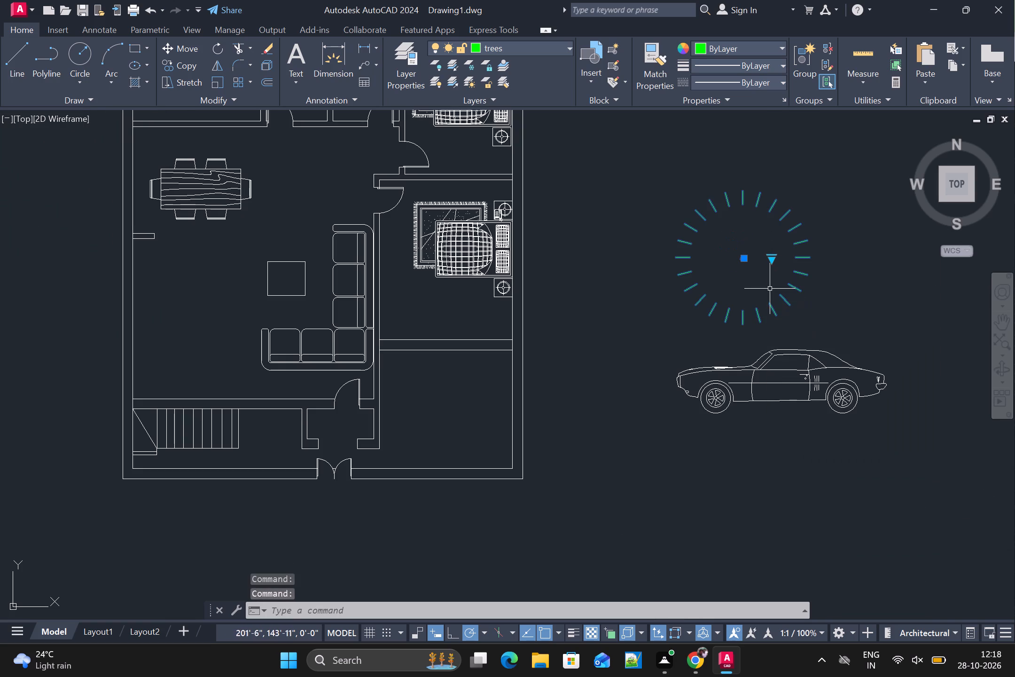
Switch the tree block to the Type 1 Evergreen (Elevation) variant.
click(772, 263)
click(767, 267)
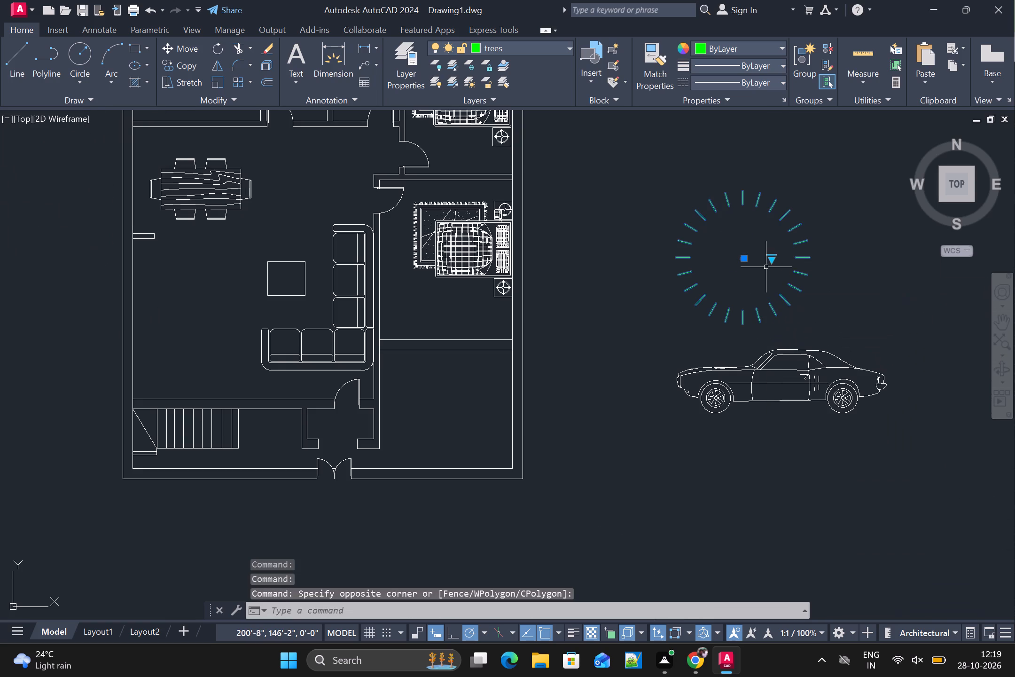
click(771, 259)
click(804, 351)
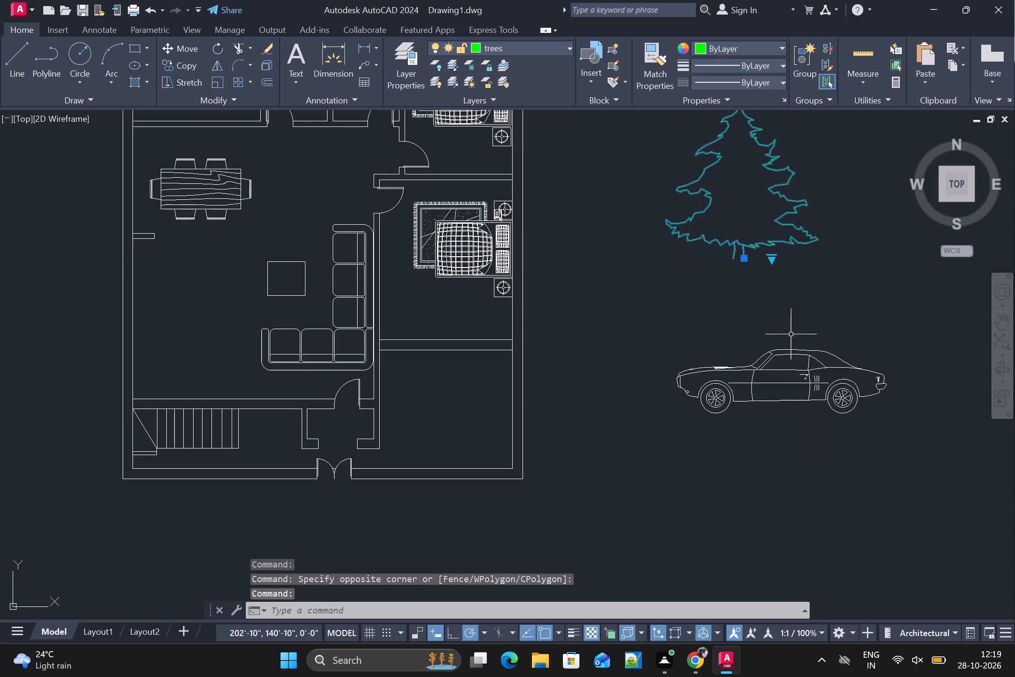
Move the evergreen tree by its trunk base to the inner south wall line, between the staircase and the double entrance door.
scroll(770, 279, down, 2)
middle_drag(769, 282, 793, 278)
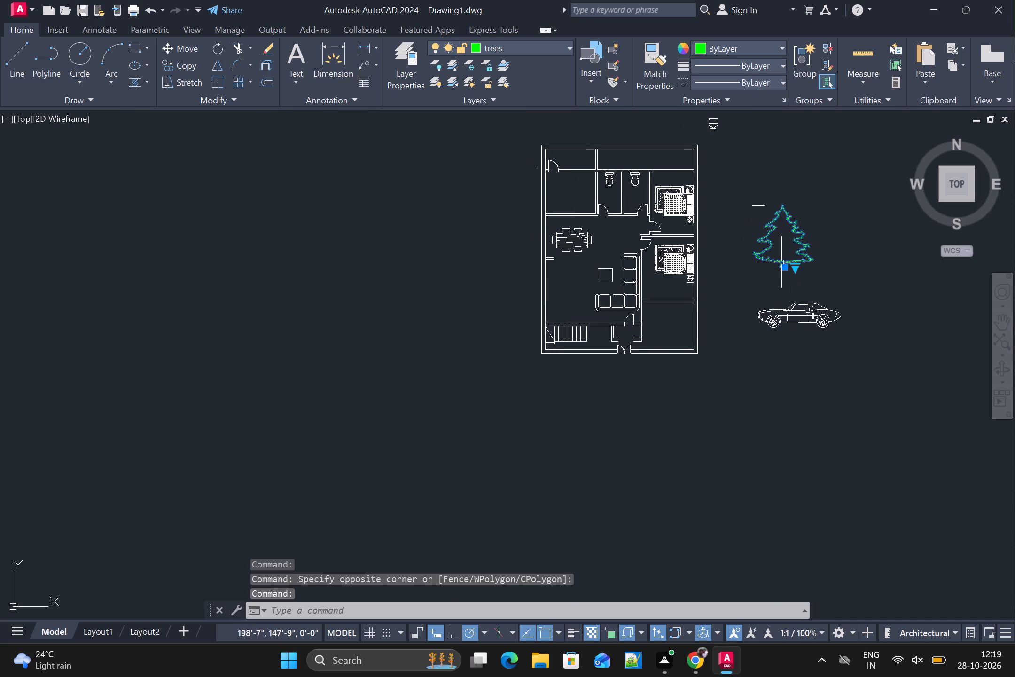
click(768, 262)
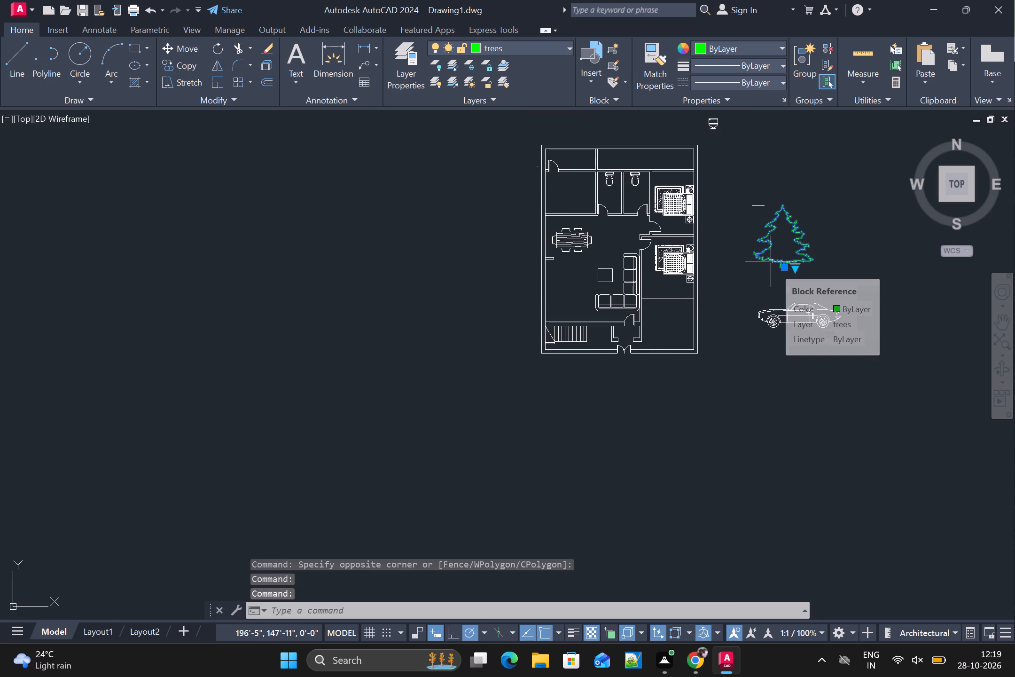
text(m)
key(space)
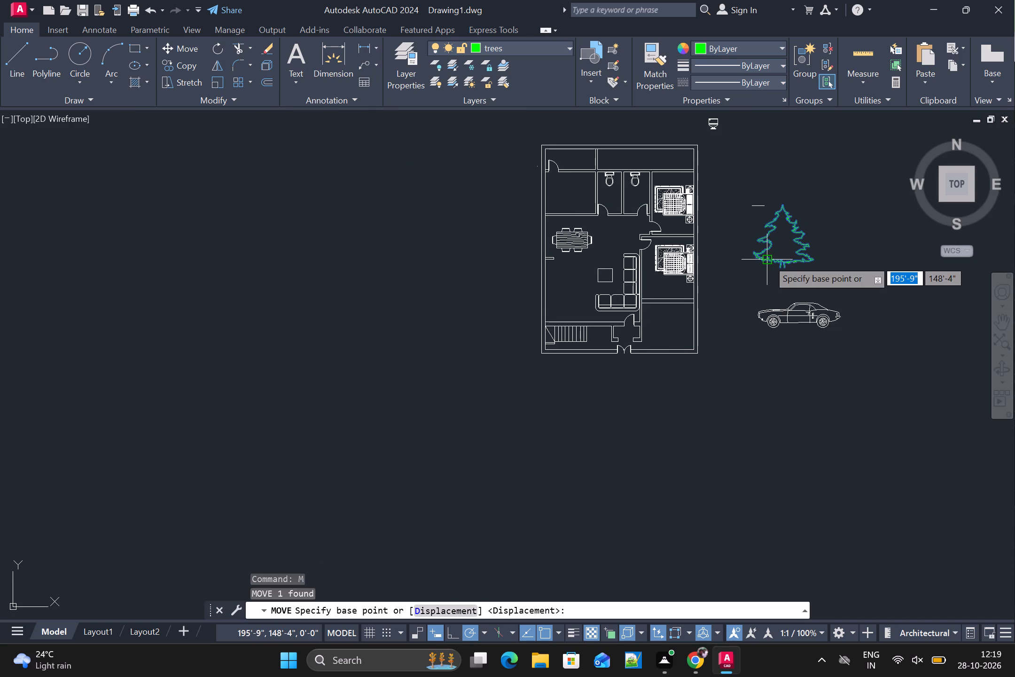
click(784, 269)
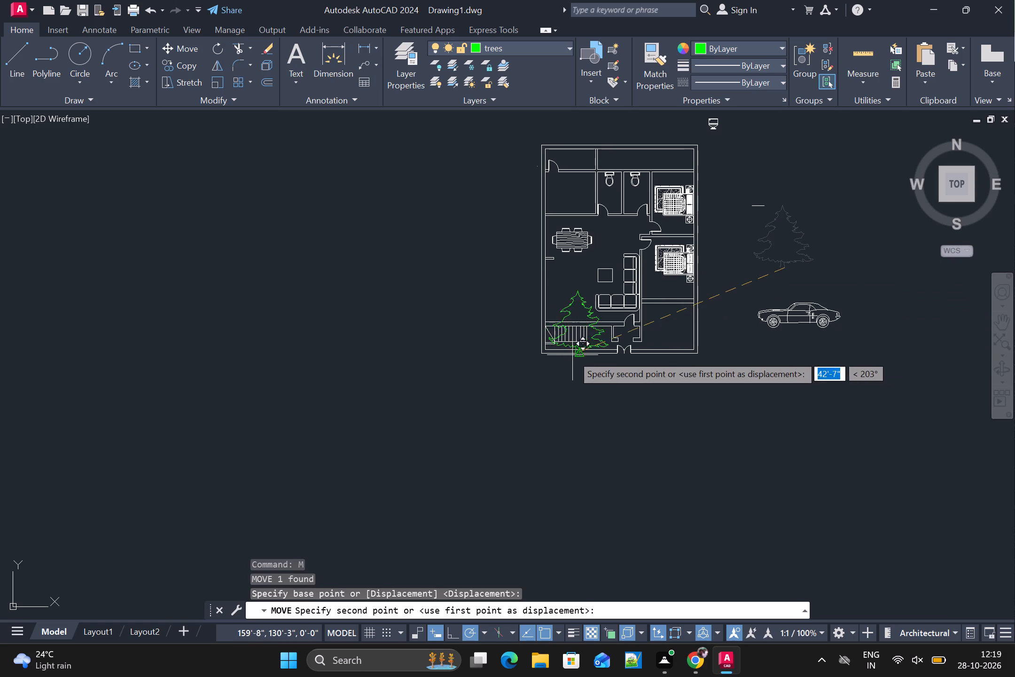
scroll(572, 355, up, 3)
scroll(576, 355, down, 1)
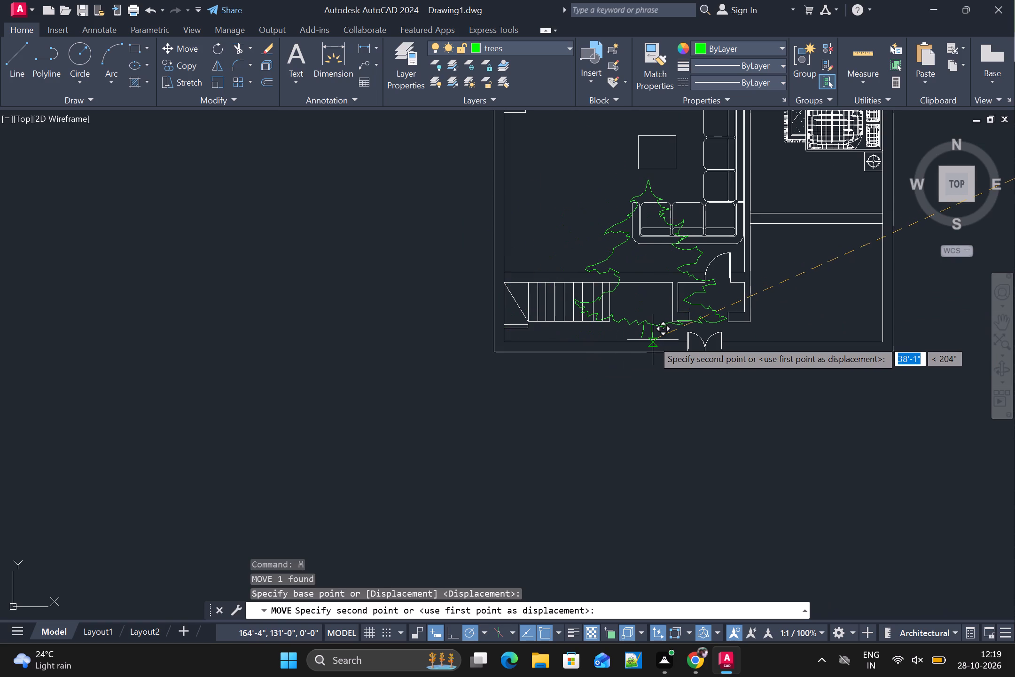
scroll(650, 340, down, 2)
scroll(649, 340, up, 6)
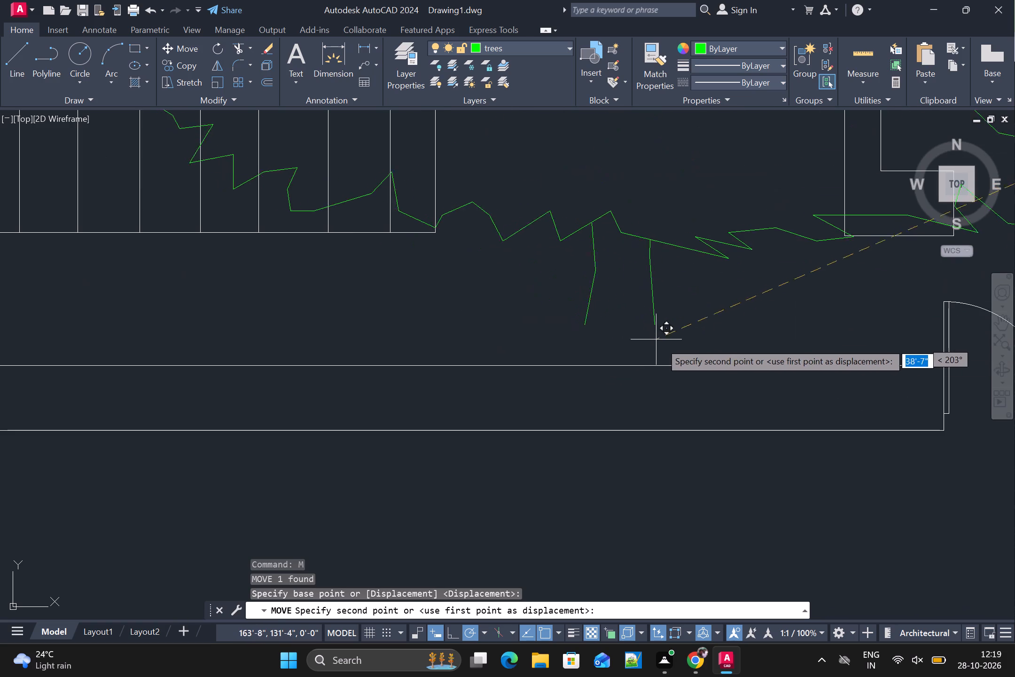
scroll(693, 355, down, 1)
click(746, 364)
Scale the evergreen tree down freehand from its trunk base to fit the space east of the staircase.
scroll(746, 366, down, 2)
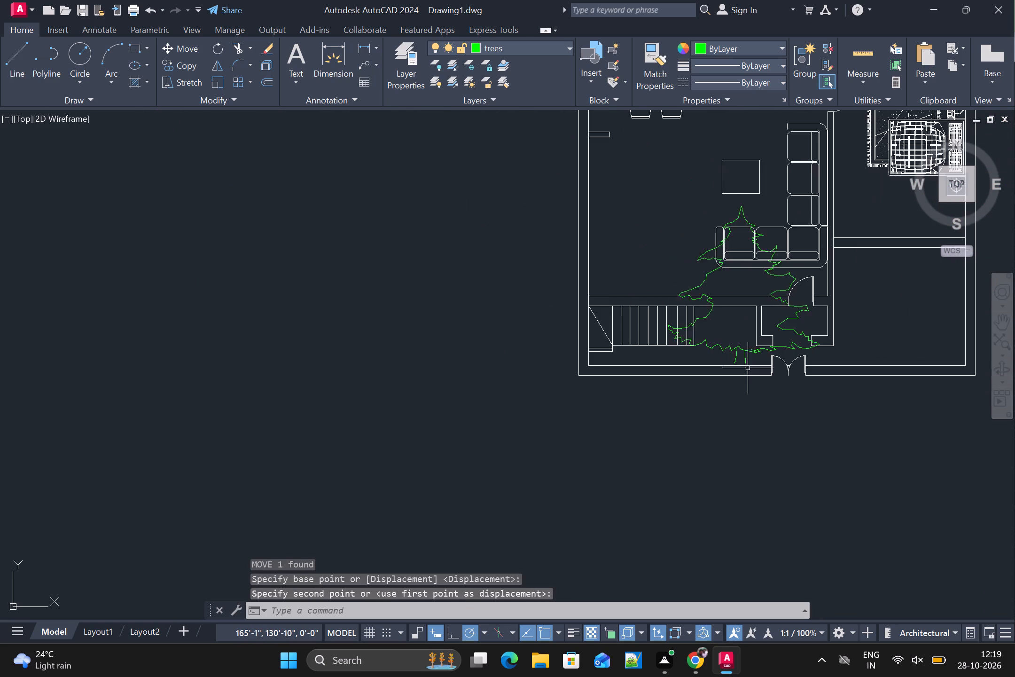
scroll(748, 368, down, 3)
text(sc)
key(space)
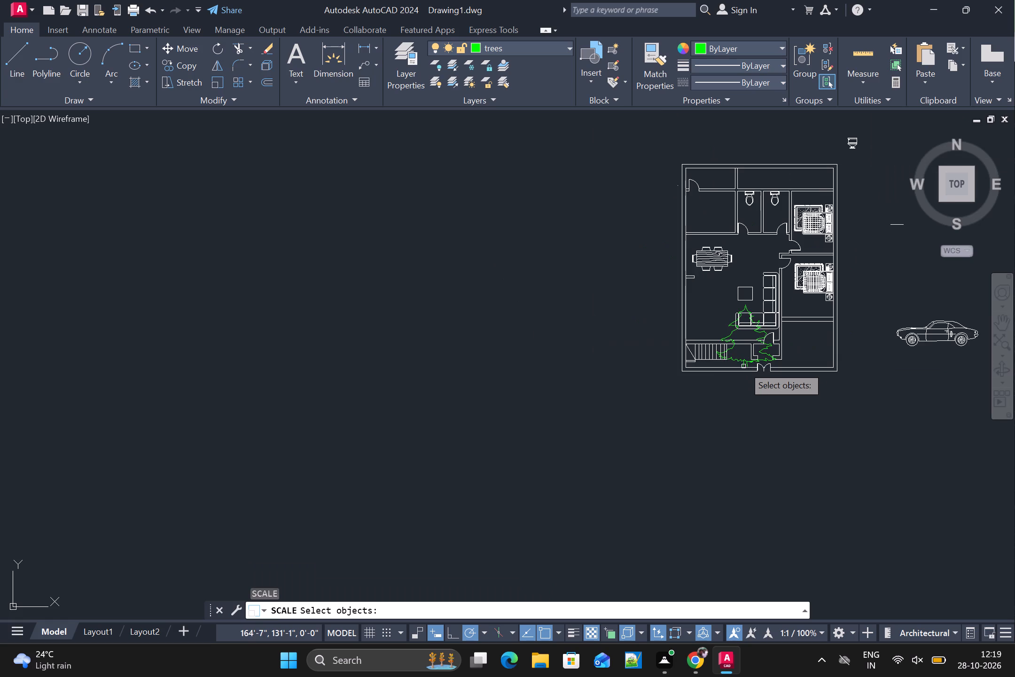
scroll(742, 366, up, 2)
click(739, 355)
key(space)
scroll(750, 365, up, 3)
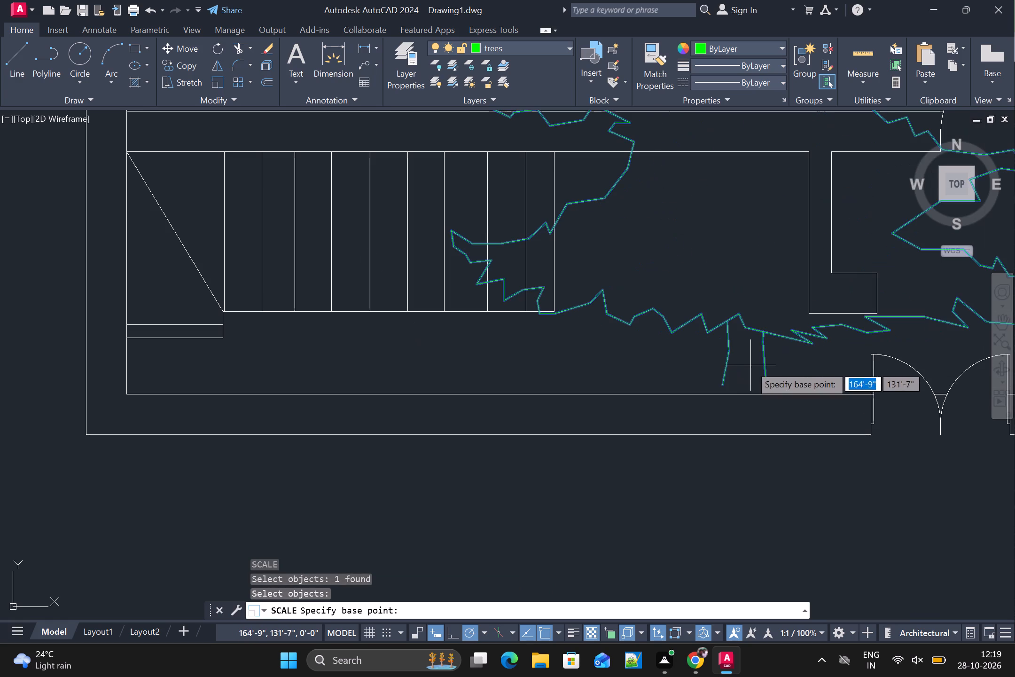
click(725, 384)
scroll(729, 376, down, 2)
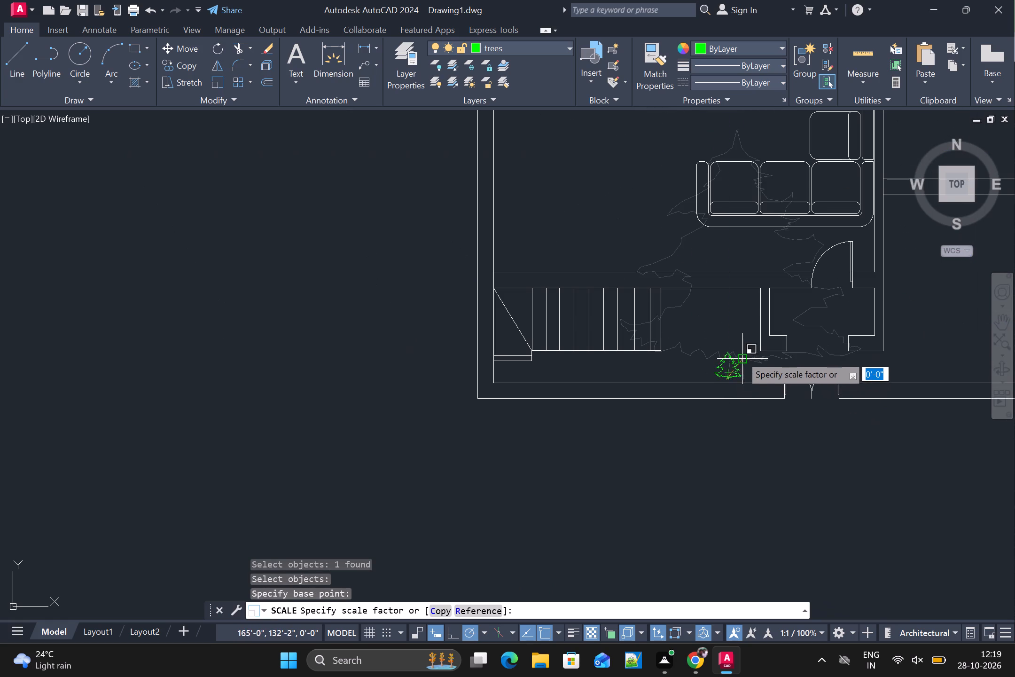
click(740, 320)
Copy the evergreen tree and paste the duplicate directly west of it, with its base on the inner south wall line.
scroll(833, 373, down, 1)
scroll(797, 376, up, 1)
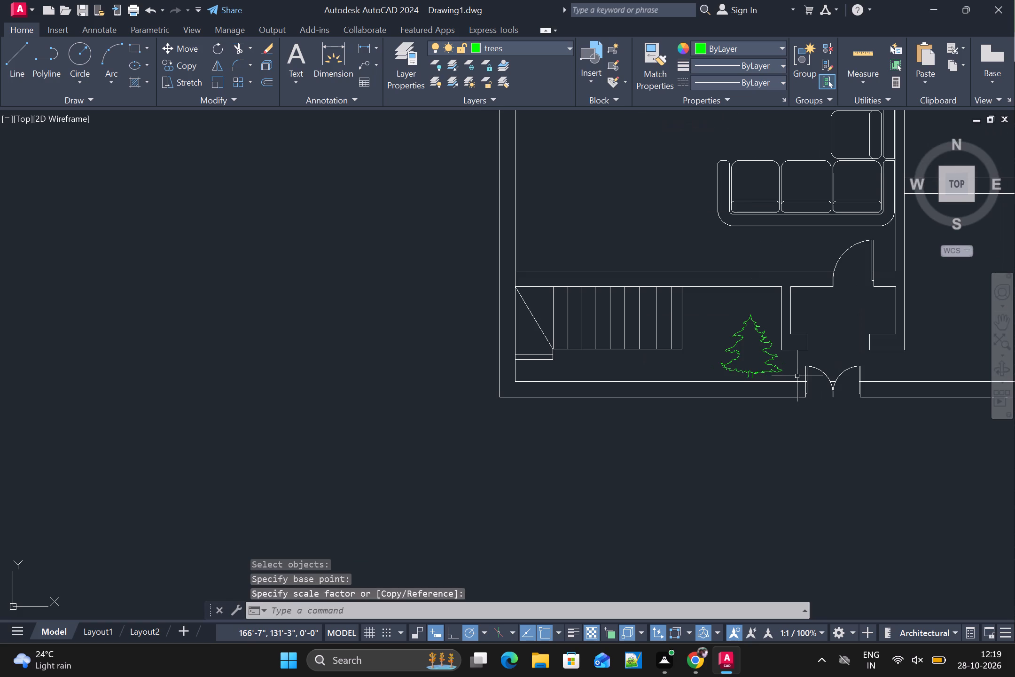
click(749, 373)
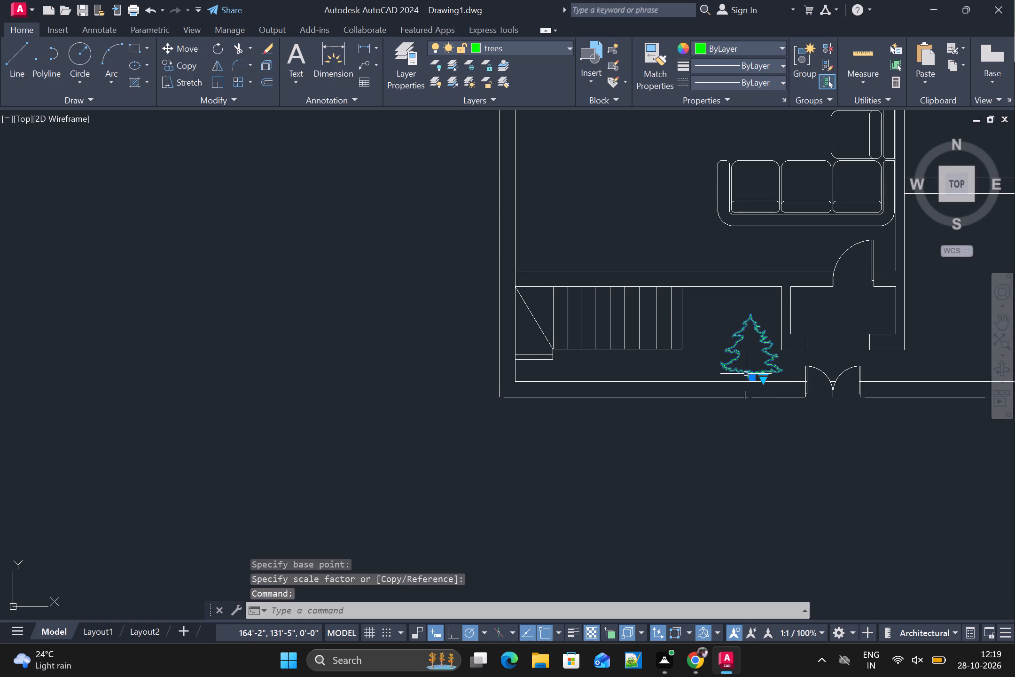
key(ctrl+c)
key(ctrl+v)
scroll(659, 375, up, 1)
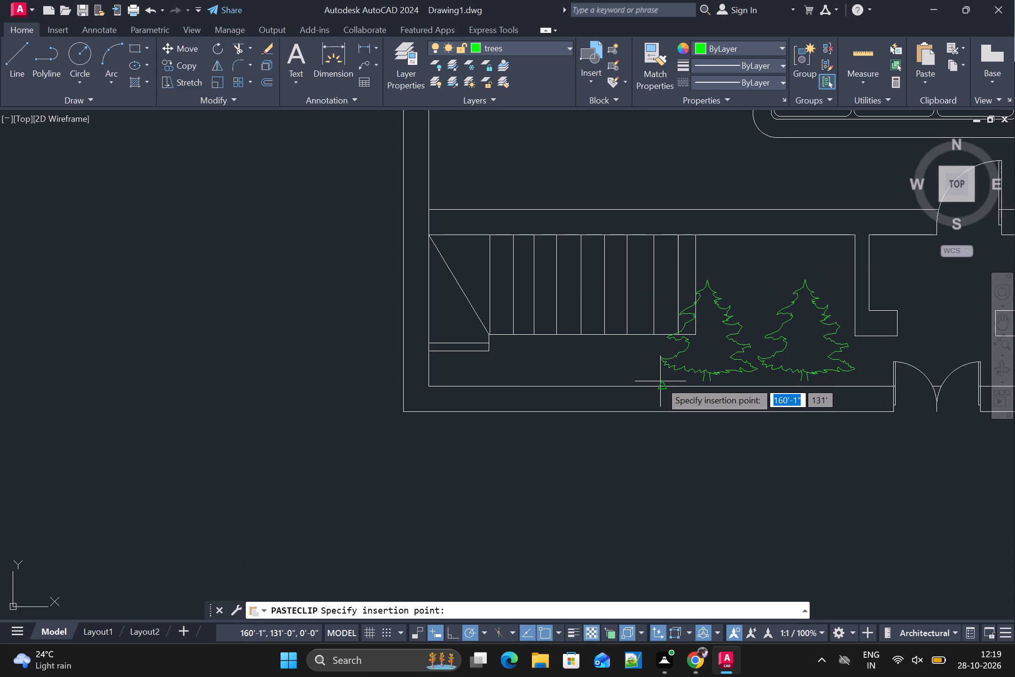
click(661, 383)
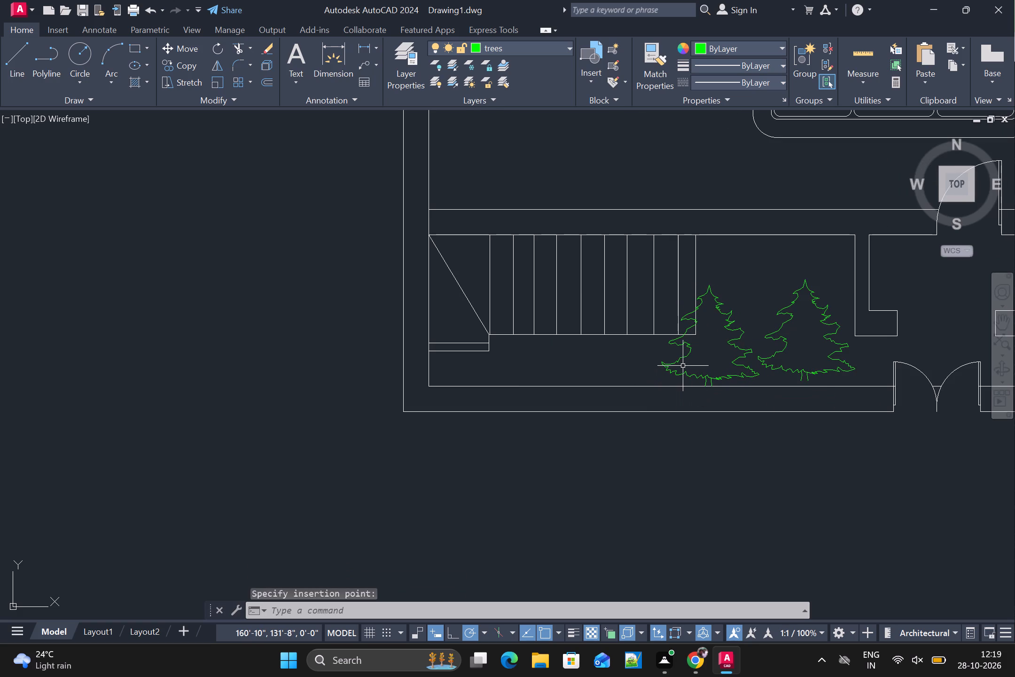
Switch the copied tree beside the staircase to the Type 2 Deciduous (Plan) variant.
click(674, 360)
click(730, 387)
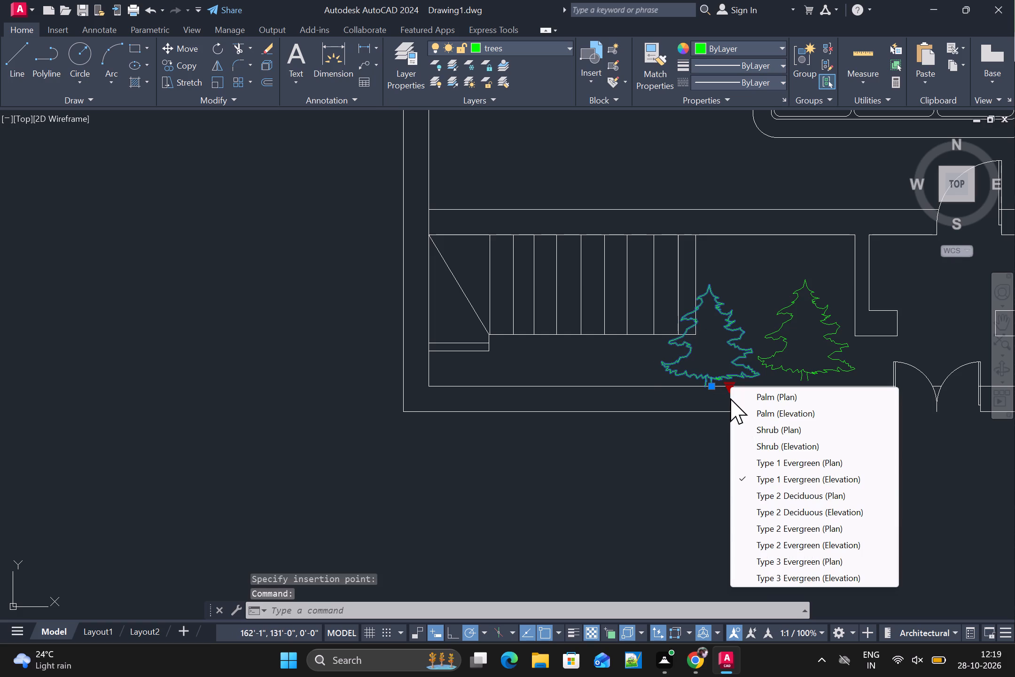
click(780, 493)
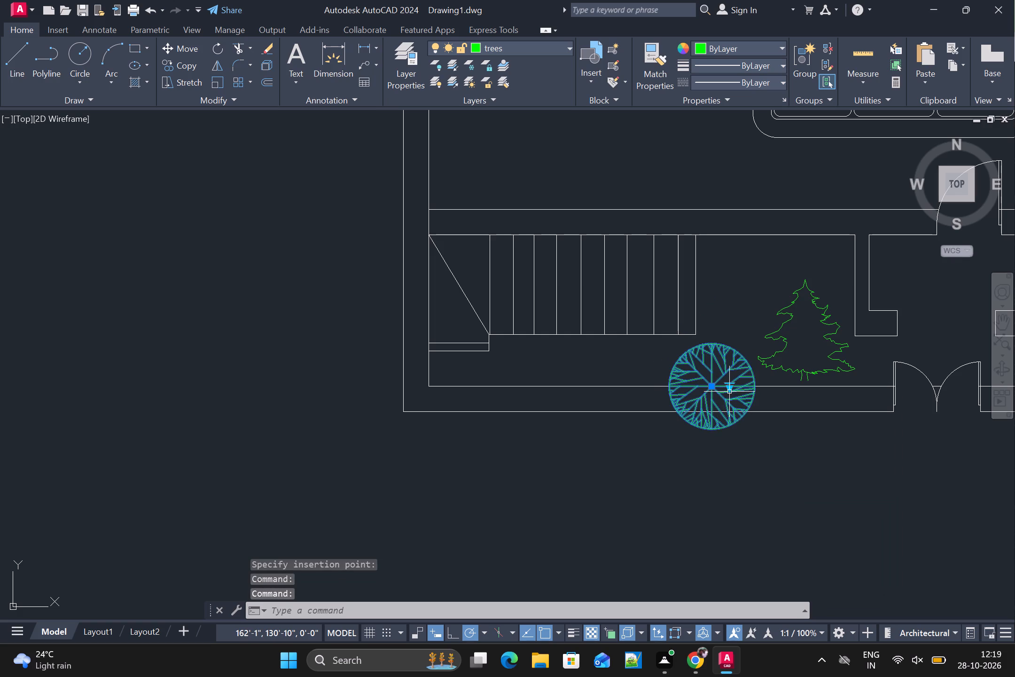
click(729, 390)
click(709, 477)
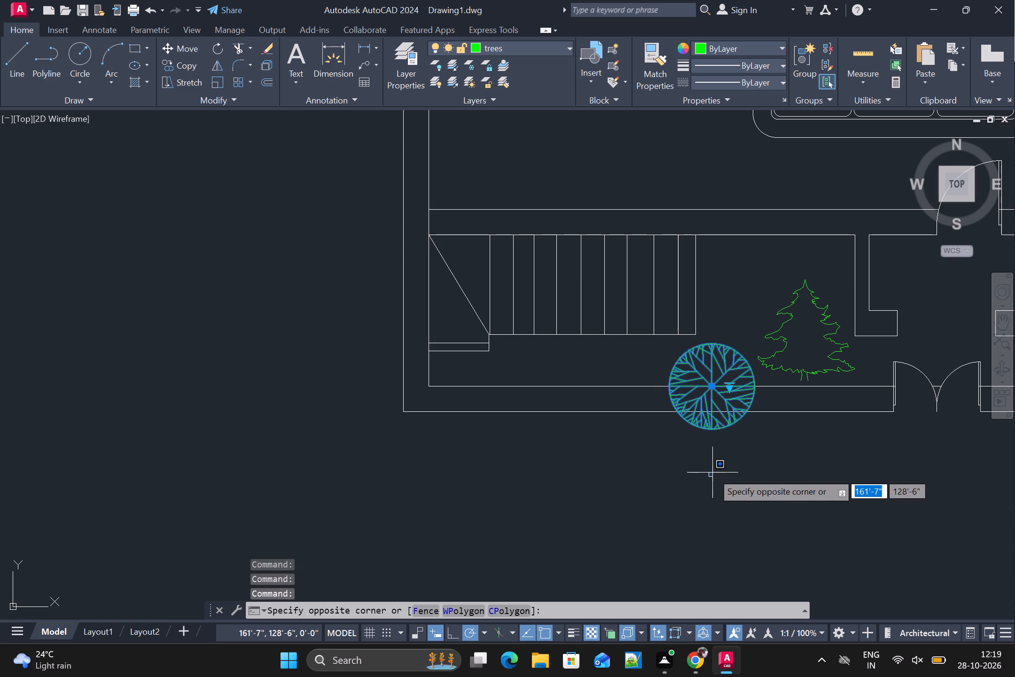
key(Escape)
click(715, 470)
key(Escape)
key(Escape)
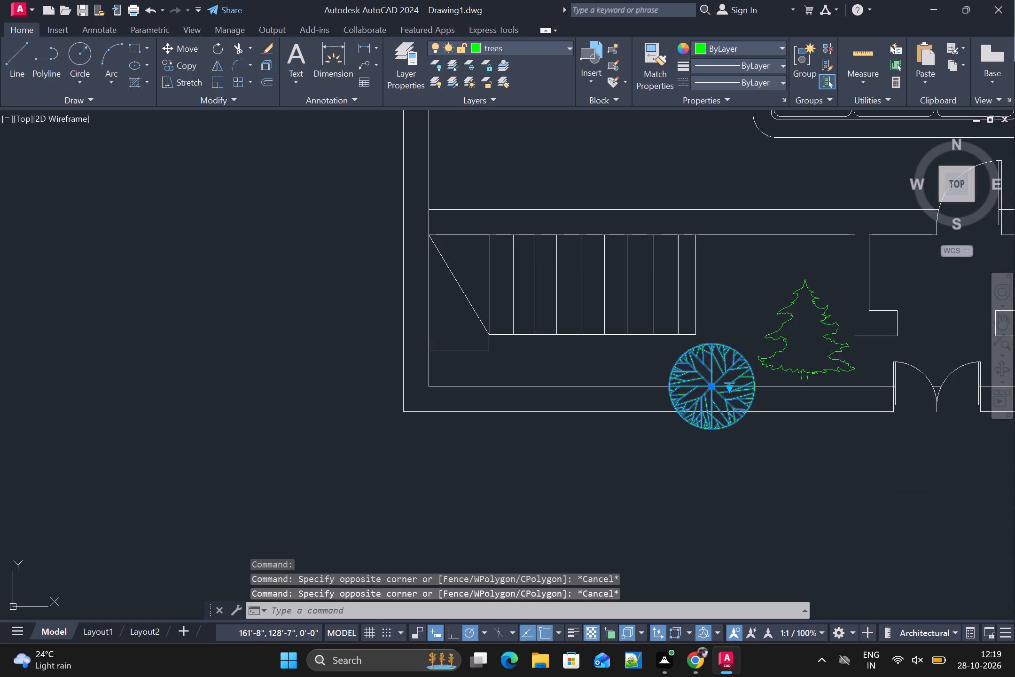
Move the deciduous plan tree by its centre off the south wall, into the space between the staircase and the evergreen.
scroll(719, 463, down, 2)
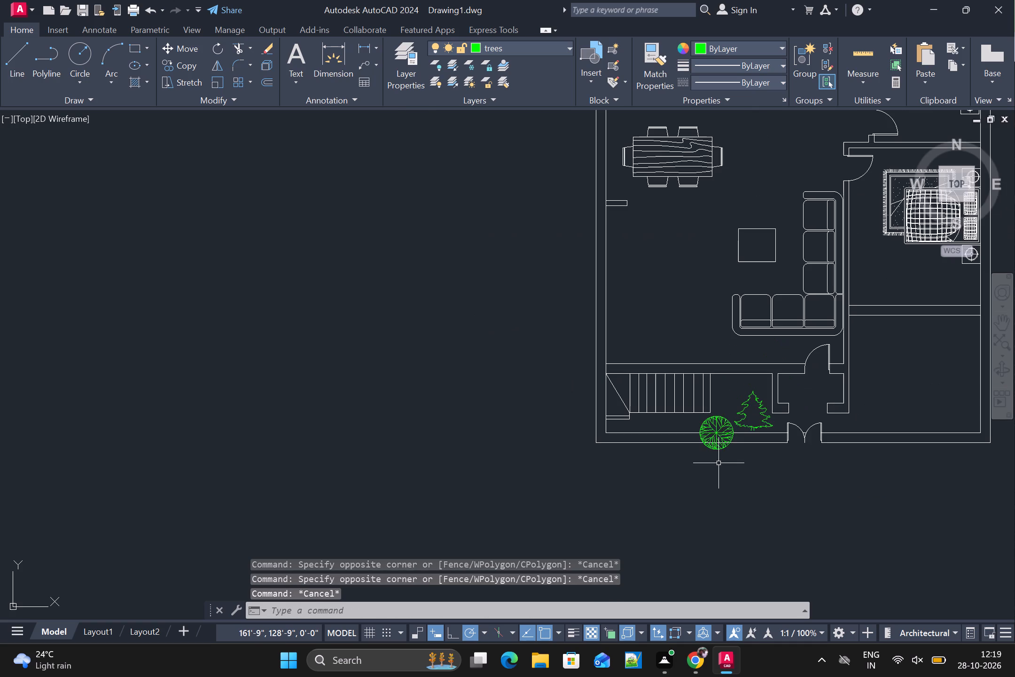
click(718, 434)
click(718, 433)
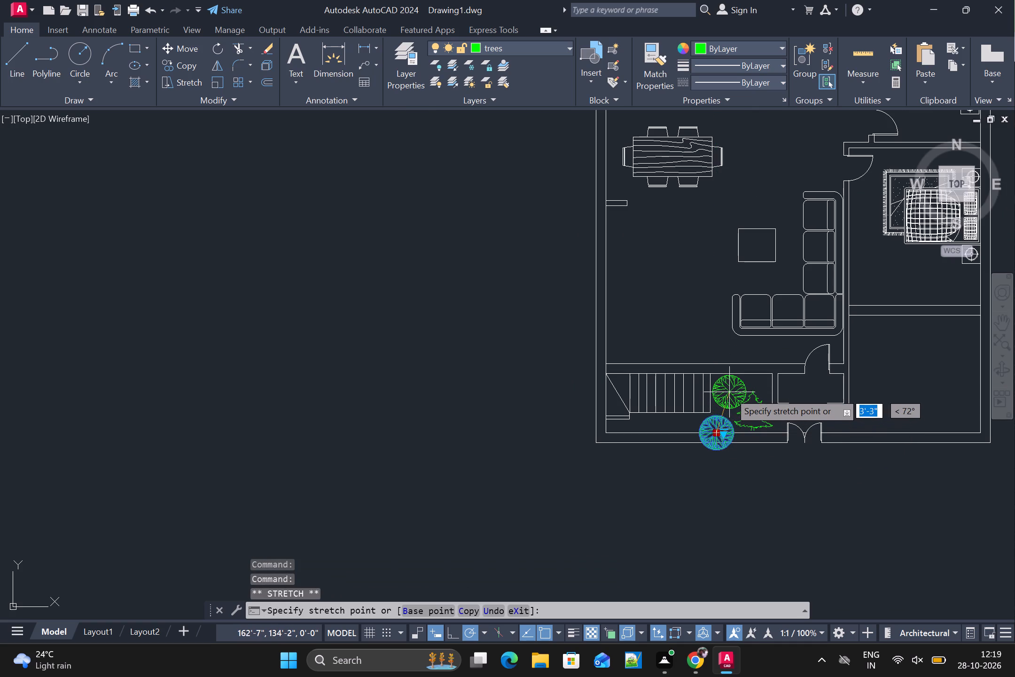
click(729, 392)
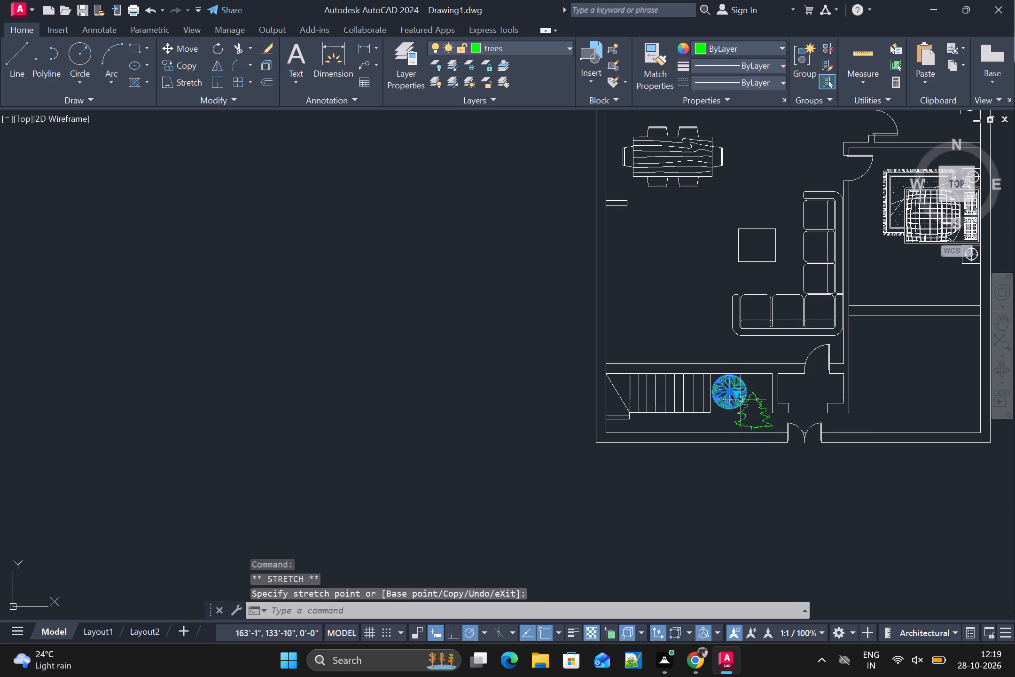
Scale the deciduous plan tree down freehand from its centre so it fits clear of the staircase.
key(s)
text(c)
key(space)
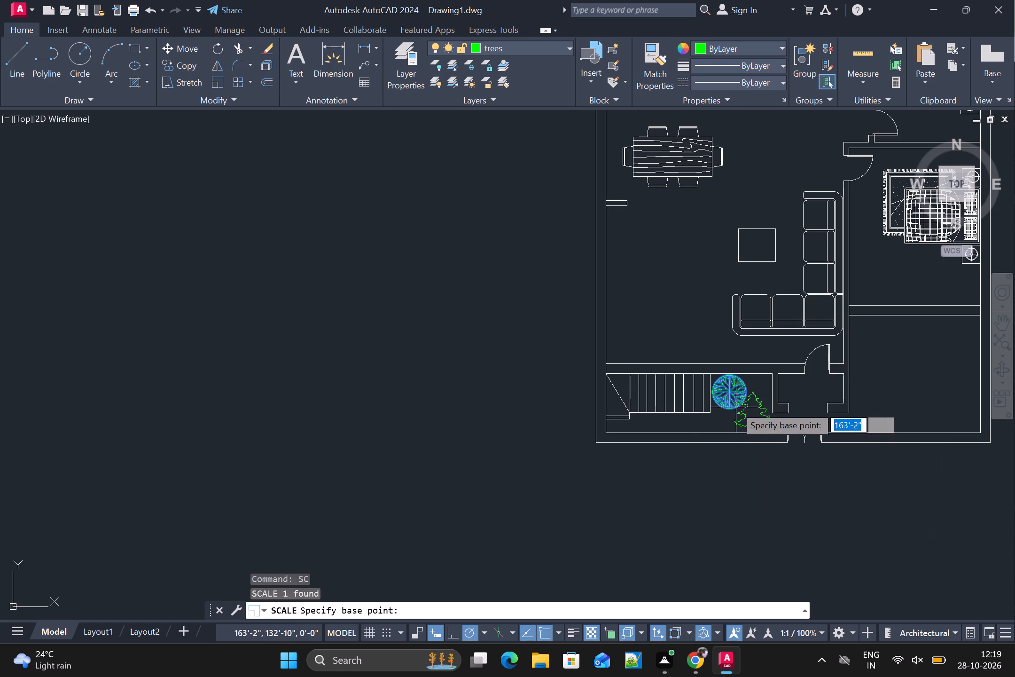
click(728, 394)
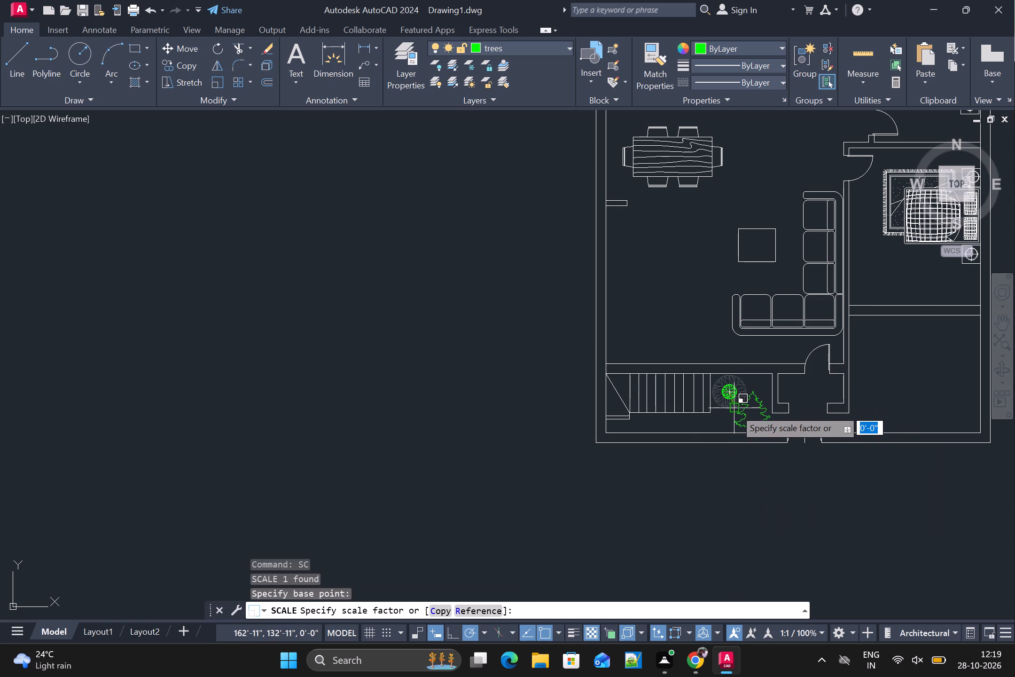
scroll(736, 410, up, 2)
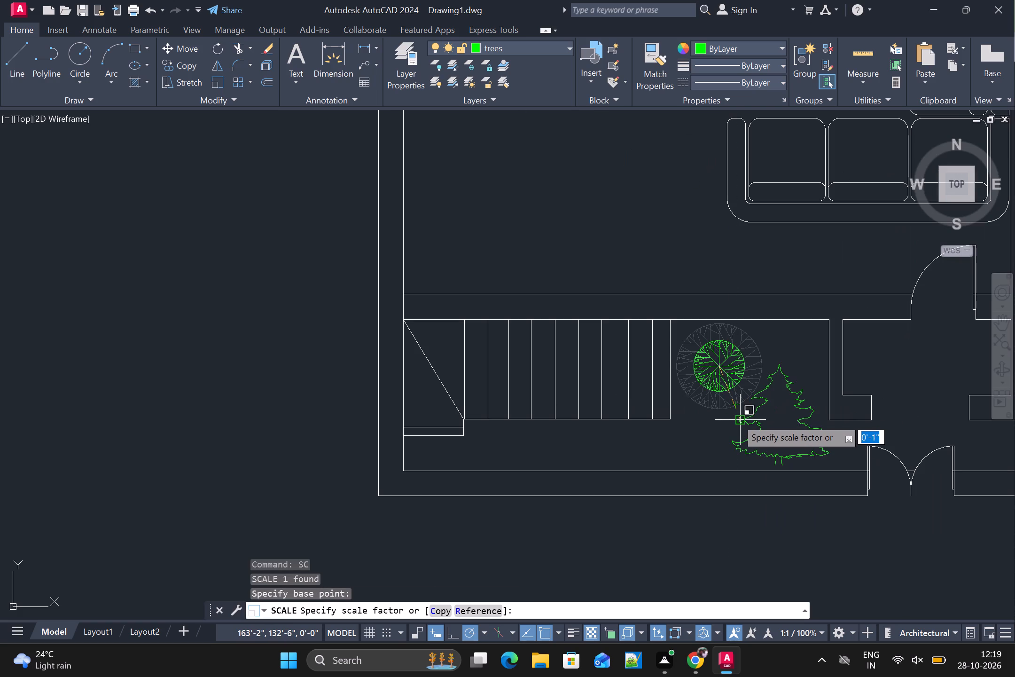
click(737, 424)
Copy the round deciduous tree and paste the duplicate just south of it, near the inner south wall line.
scroll(730, 457, down, 1)
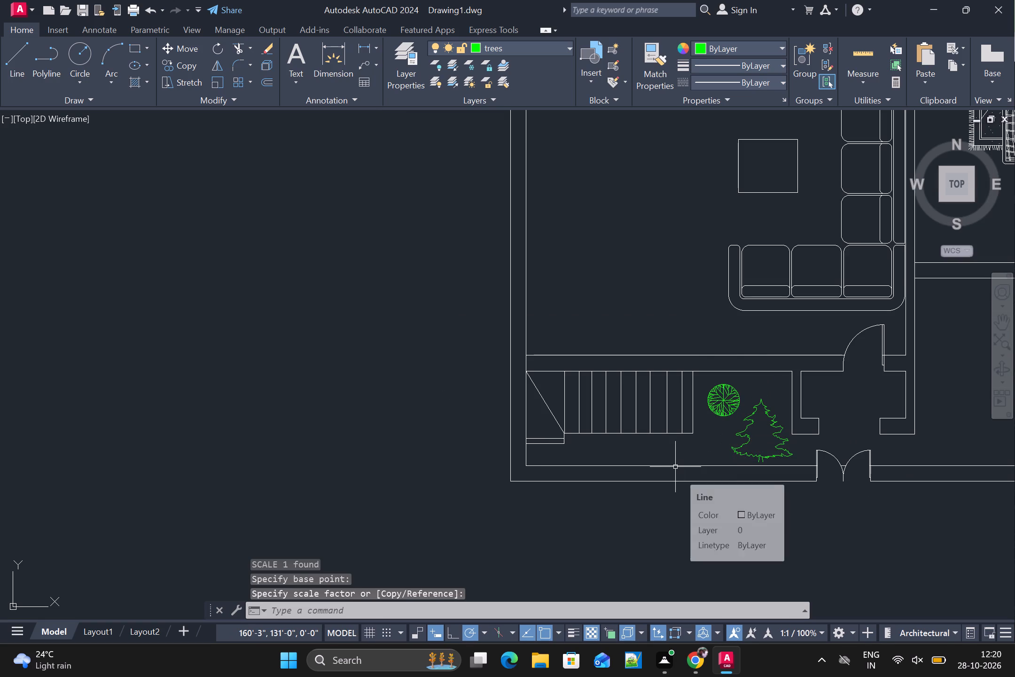
click(724, 413)
key(ctrl+c)
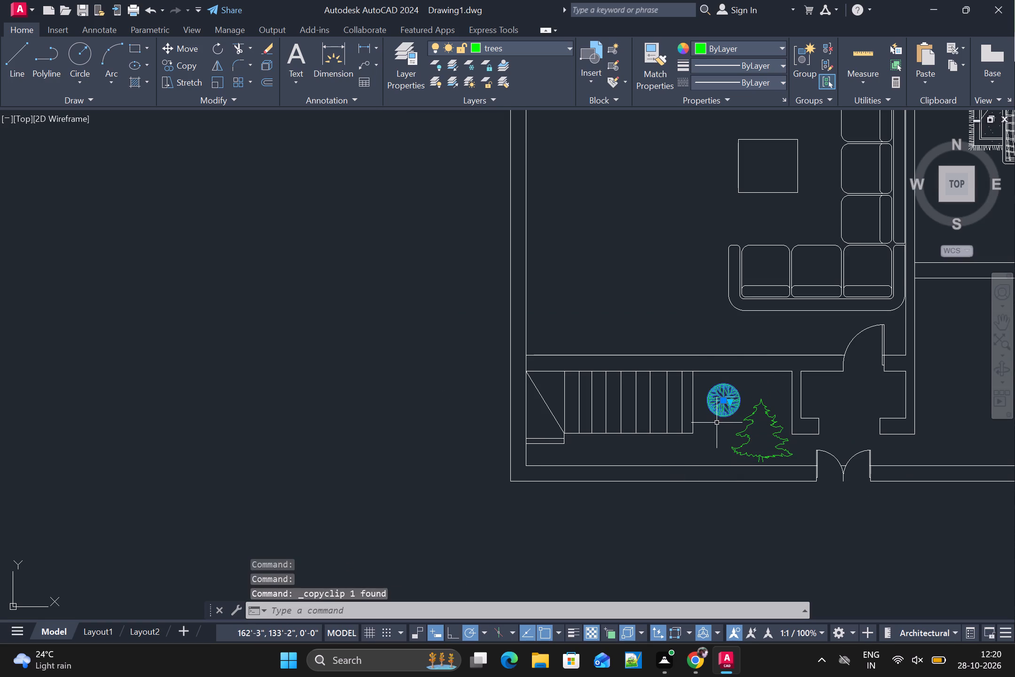
key(ctrl+v)
click(696, 463)
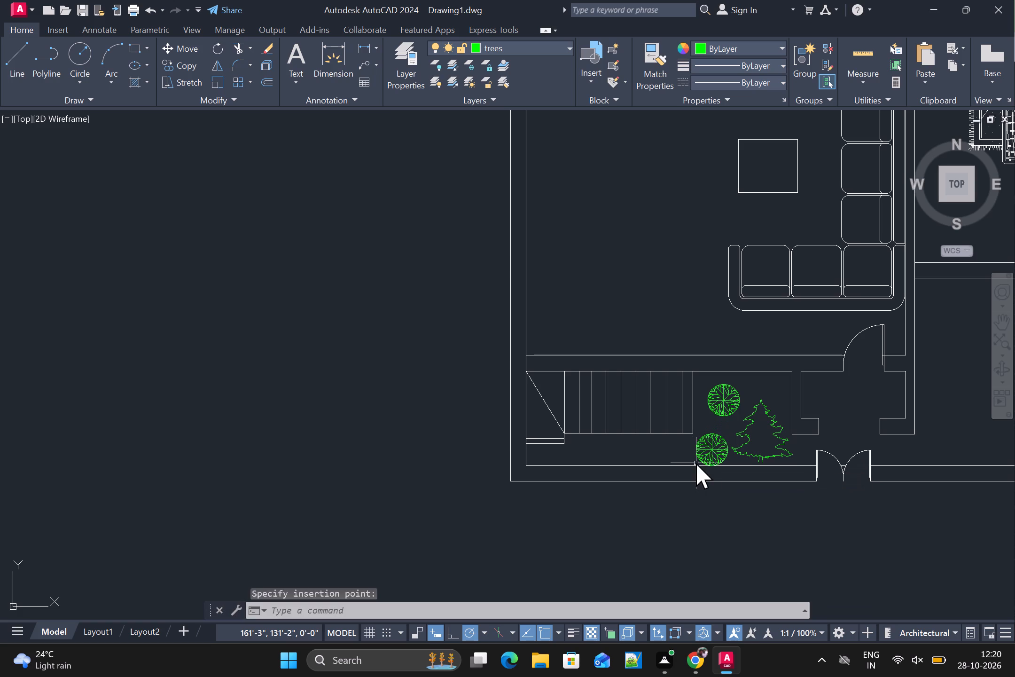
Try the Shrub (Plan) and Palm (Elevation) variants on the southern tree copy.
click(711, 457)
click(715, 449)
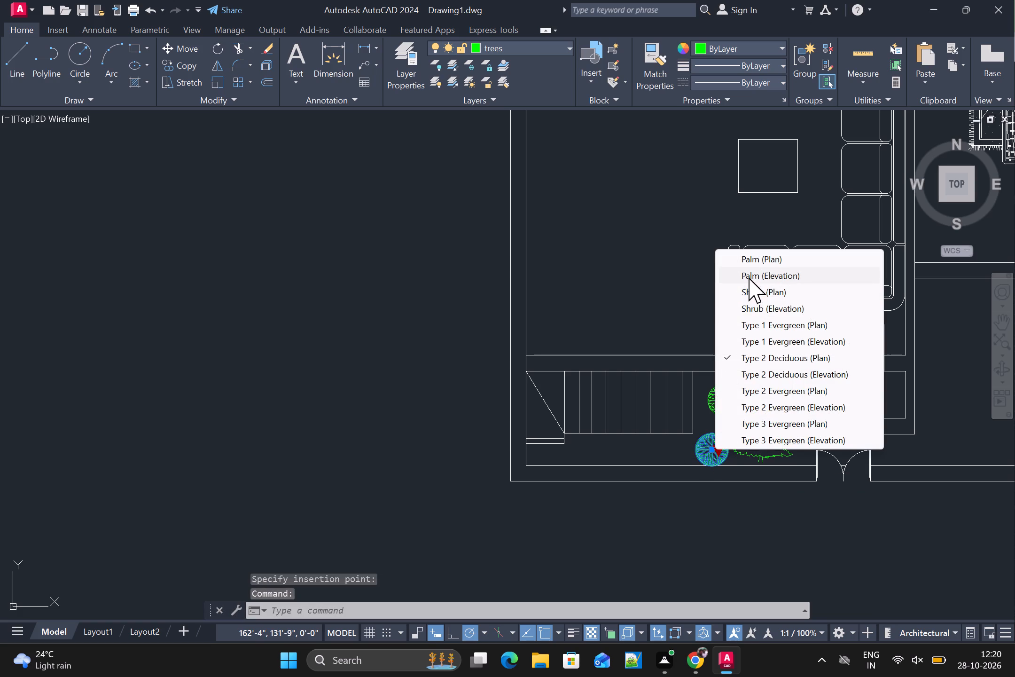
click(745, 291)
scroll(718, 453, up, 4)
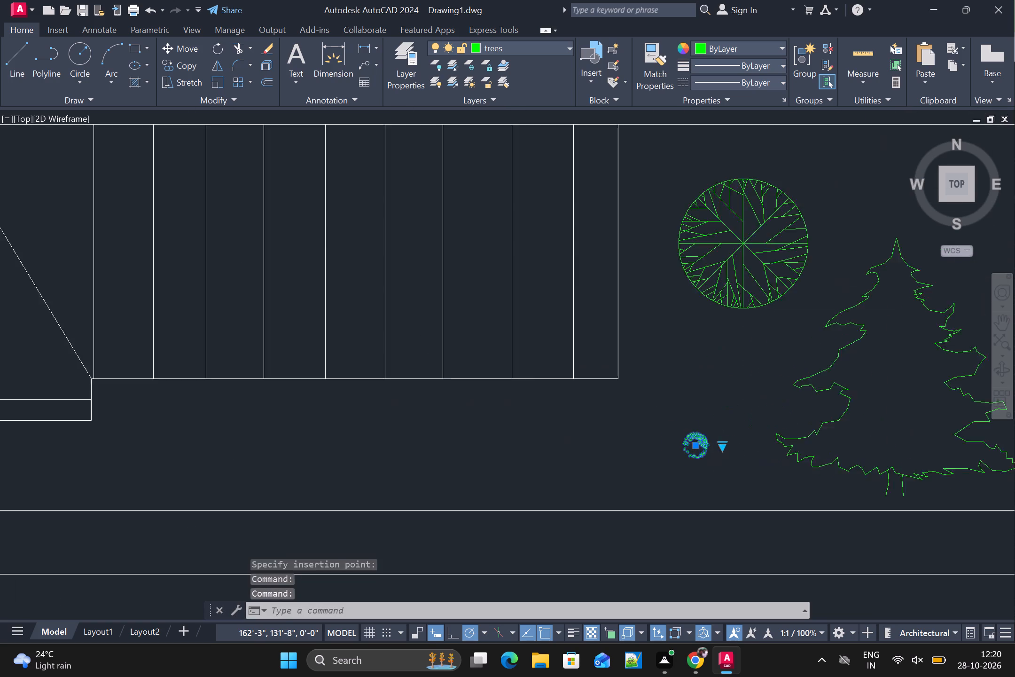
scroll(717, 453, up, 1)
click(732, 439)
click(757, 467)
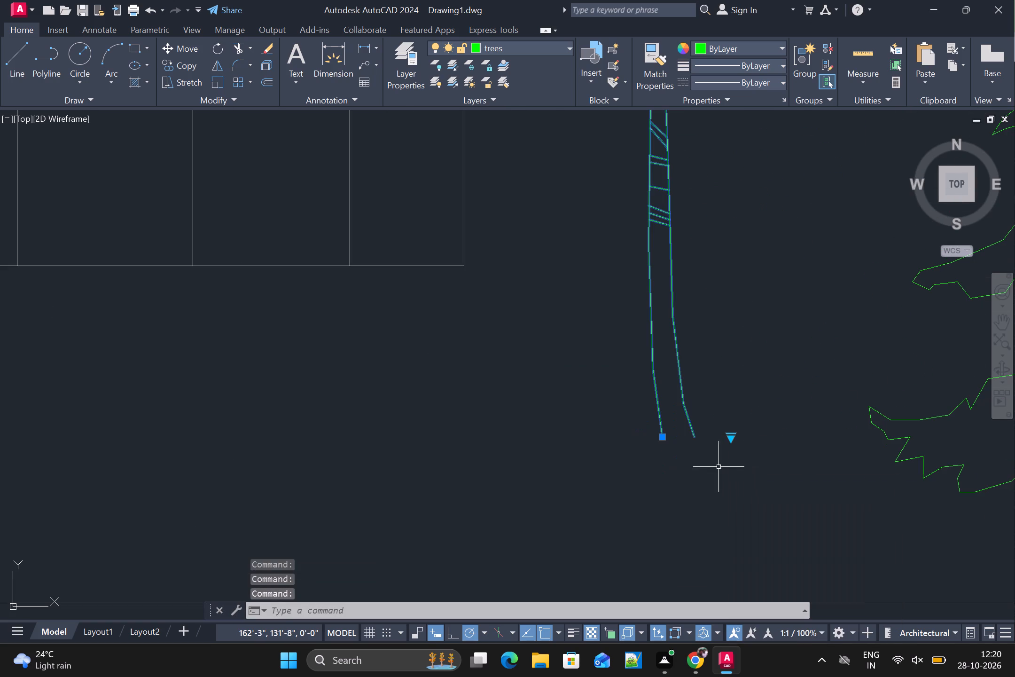
Switch the southern tree copy to the Shrub (Elevation) variant.
click(733, 437)
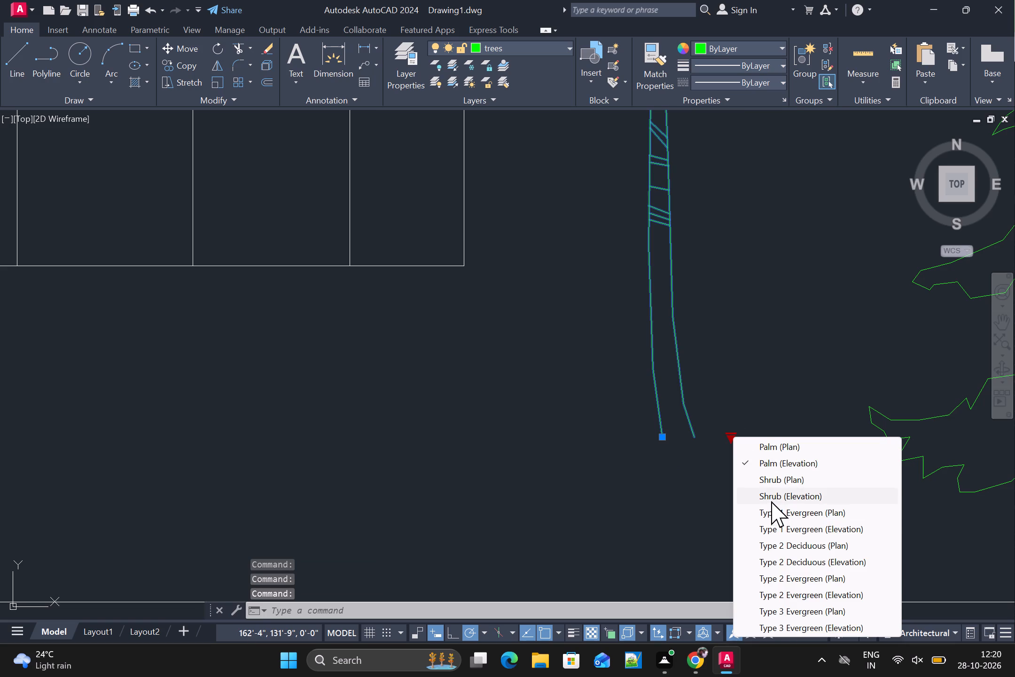
click(773, 497)
scroll(731, 492, down, 2)
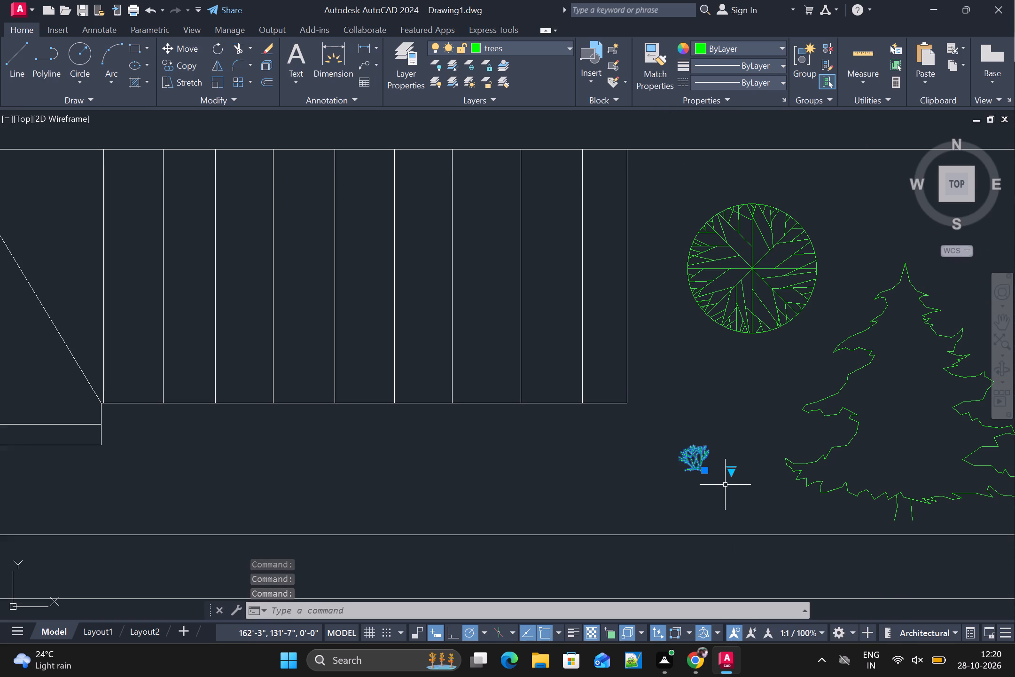
key(Escape)
Scale the shrub up freehand from its base by a factor of about 3.
click(698, 464)
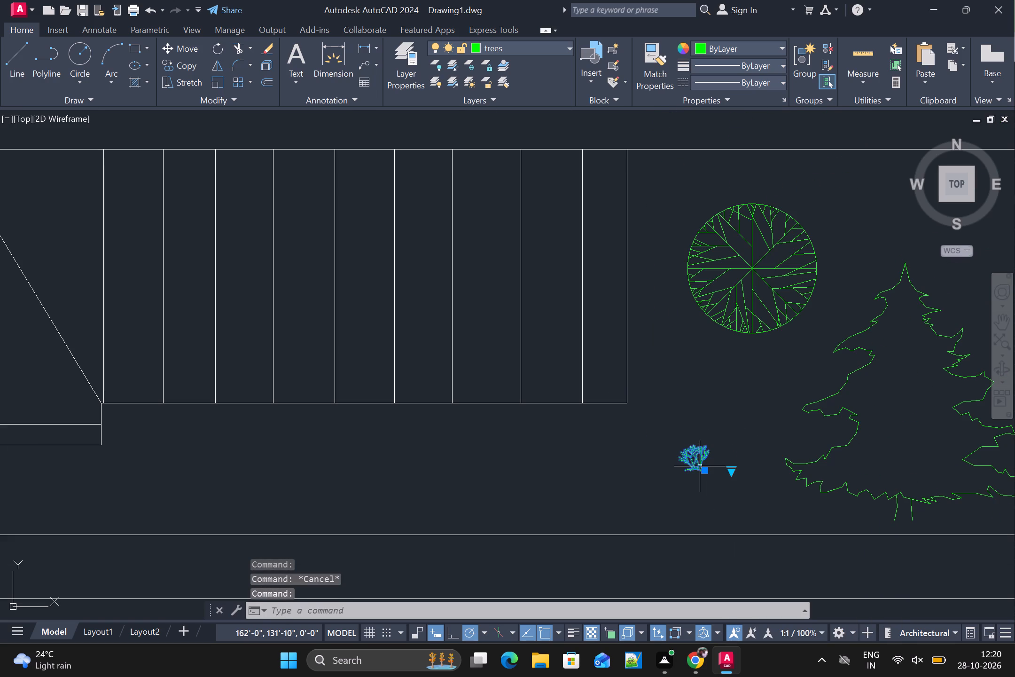
text(sc)
key(space)
click(699, 467)
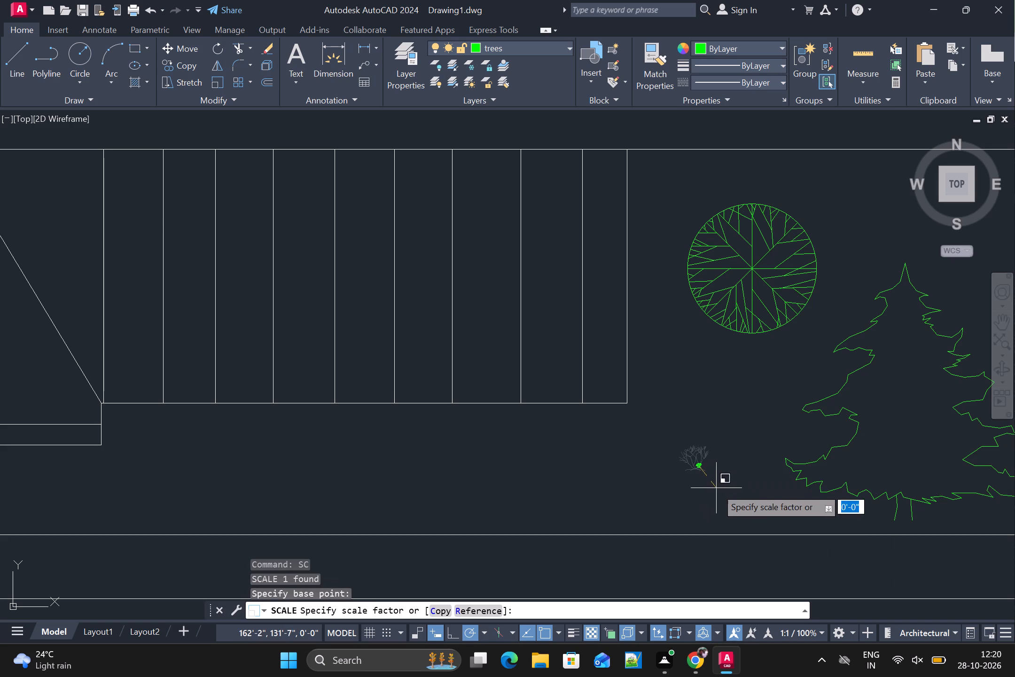
scroll(727, 572, down, 2)
middle_drag(716, 568, 698, 437)
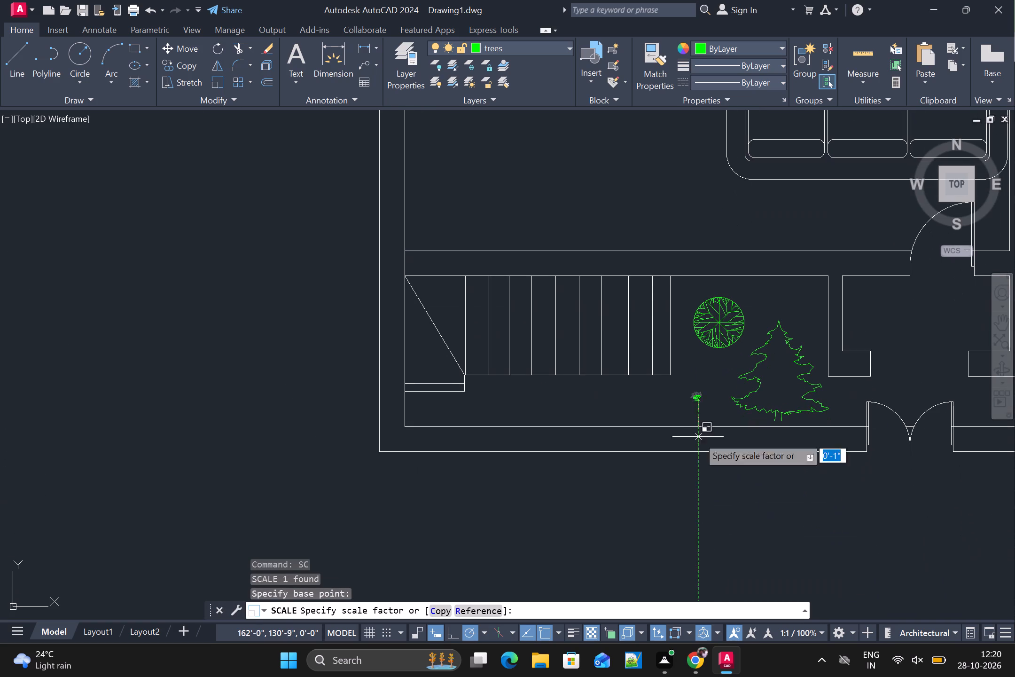
click(745, 604)
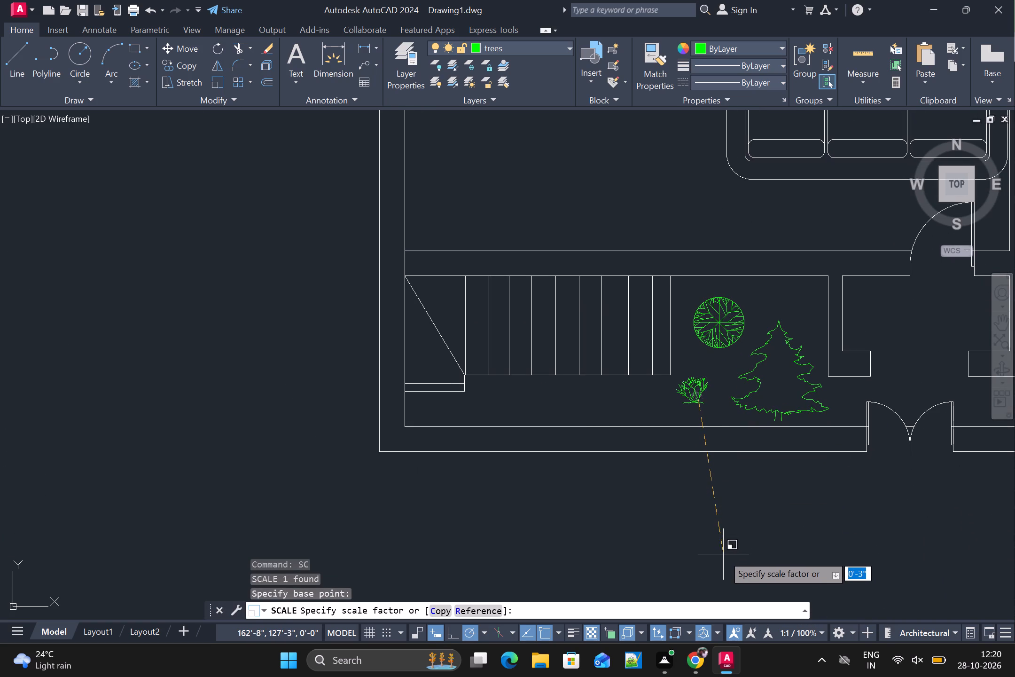
scroll(724, 583, up, 2)
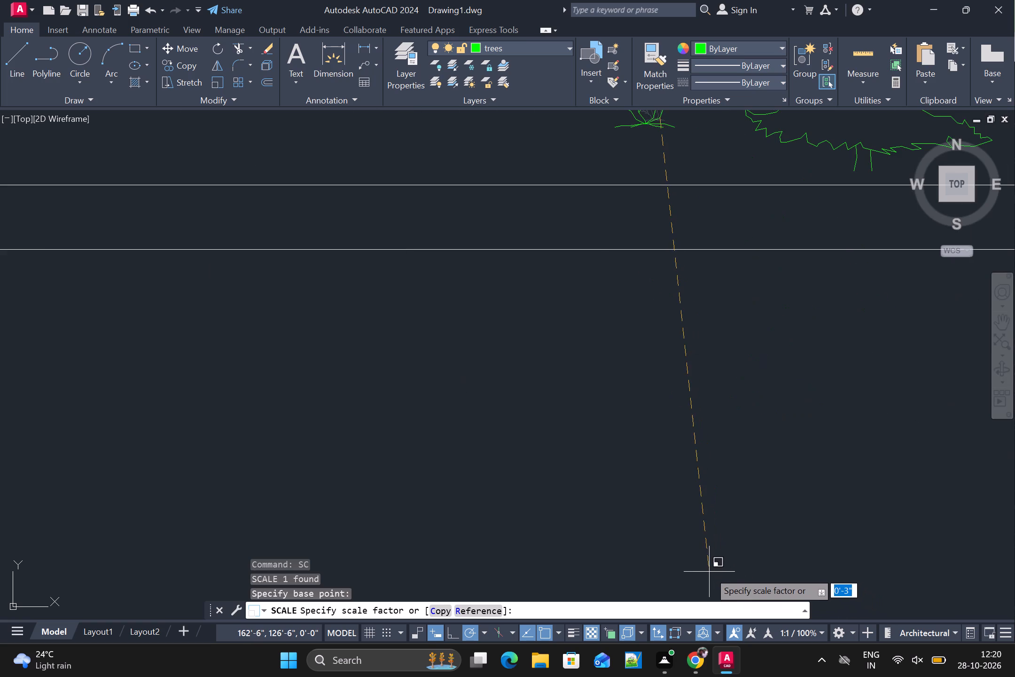
click(708, 570)
Copy the shrub and paste three duplicates westward along the inner south wall line, starting just southwest of the original.
scroll(708, 570, down, 2)
click(681, 399)
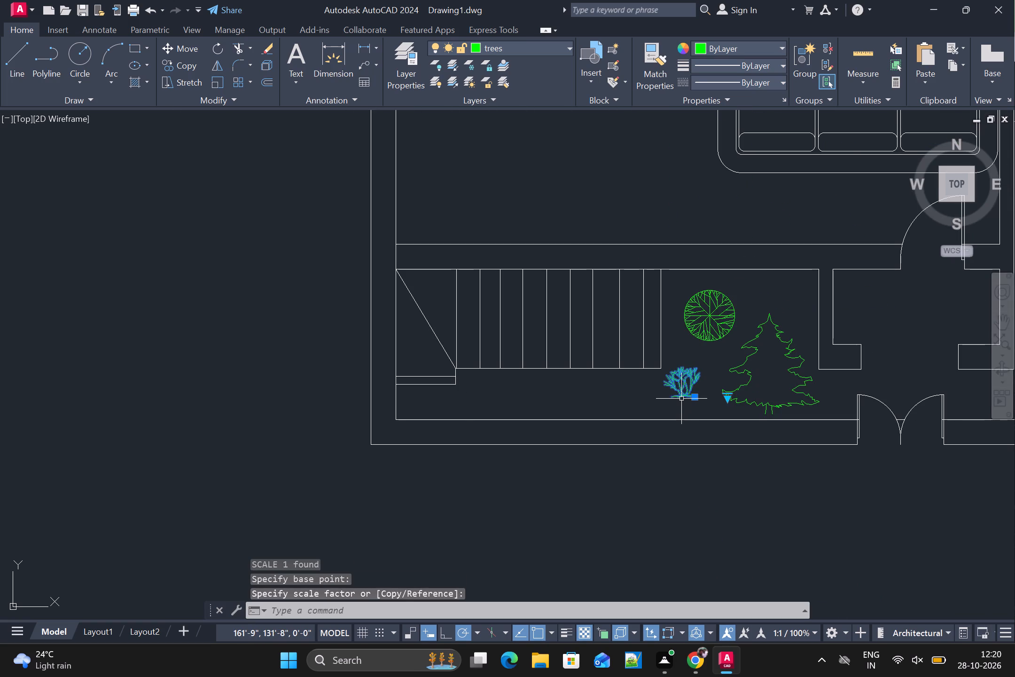
key(ctrl+c)
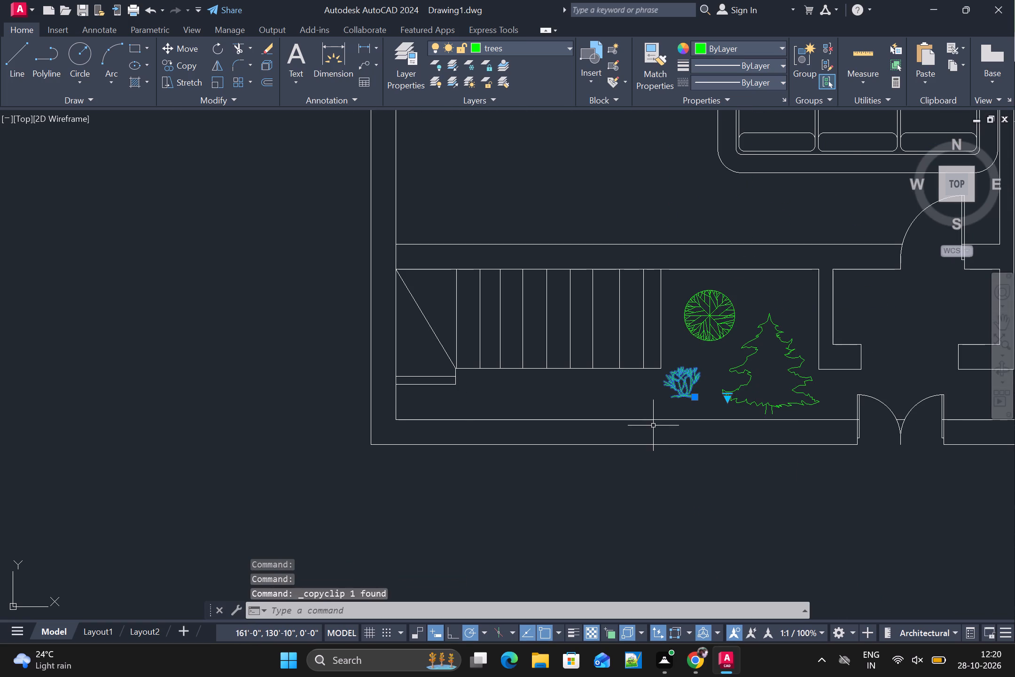
key(ctrl+v)
click(631, 419)
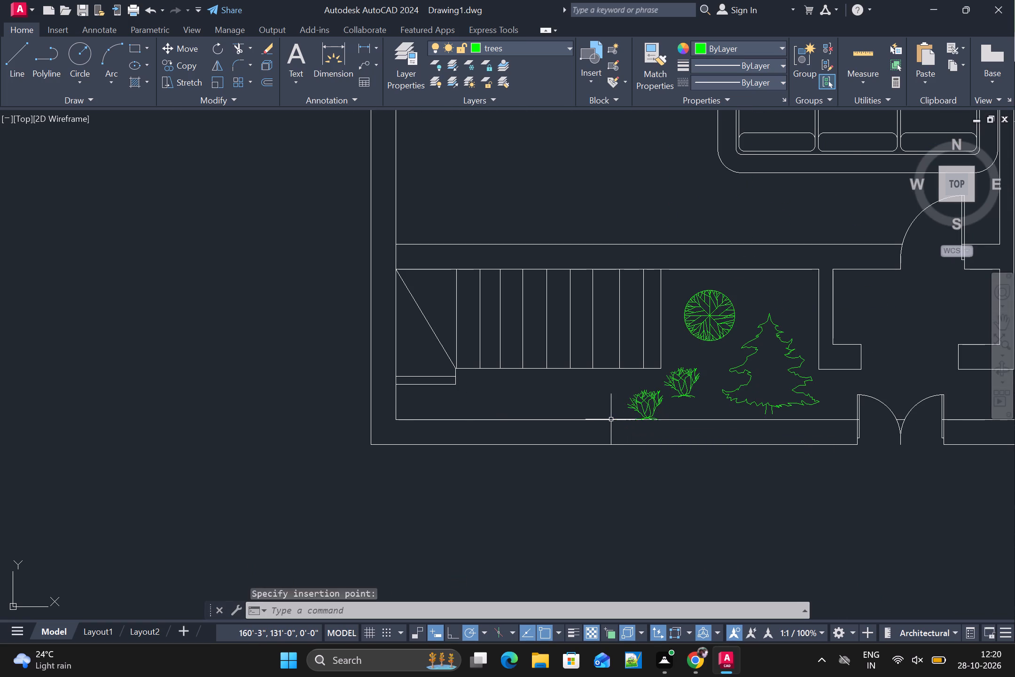
key(ctrl+v)
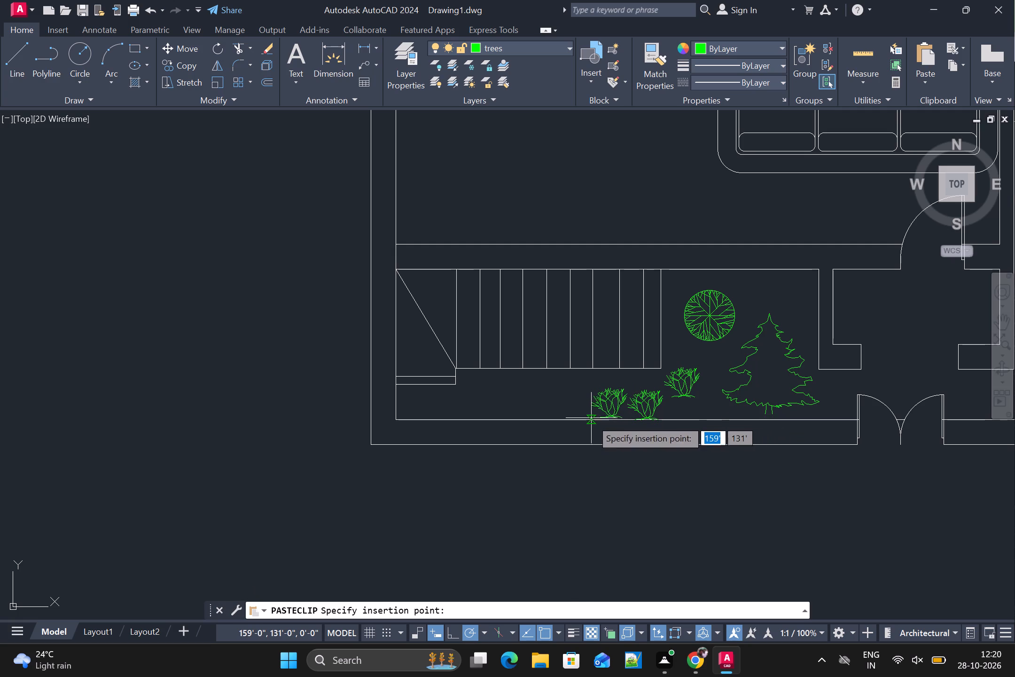
click(592, 420)
key(ctrl+v)
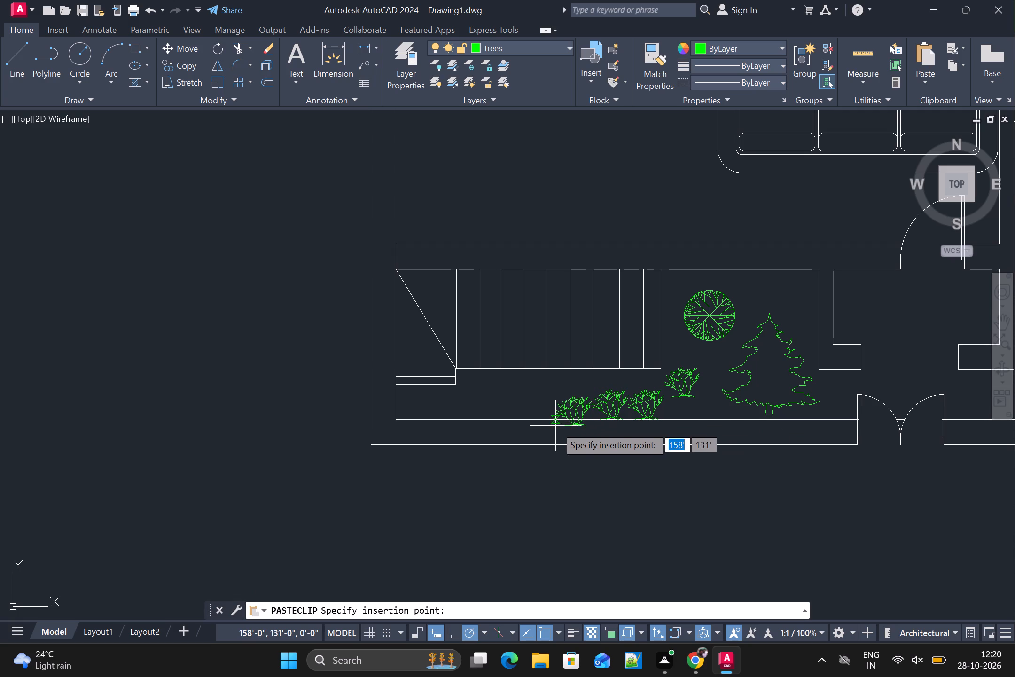
click(560, 419)
key(ctrl+v)
ctrl+drag(559, 419, 551, 419)
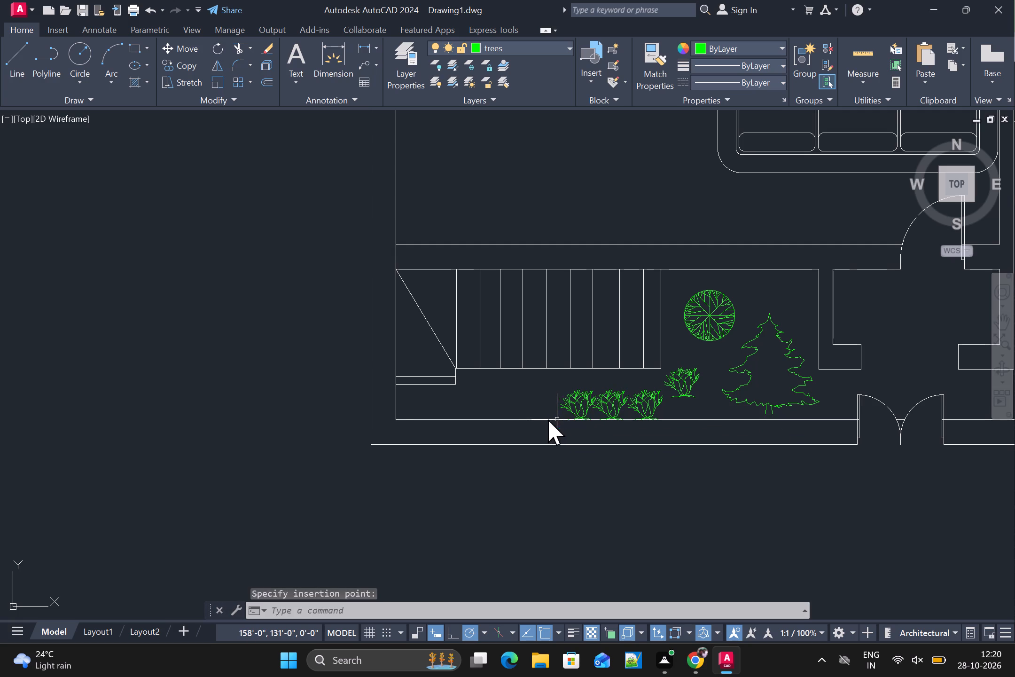
Paste five more shrubs along the inner south wall line, extending the row to the west wall.
key(ctrl+v)
click(529, 417)
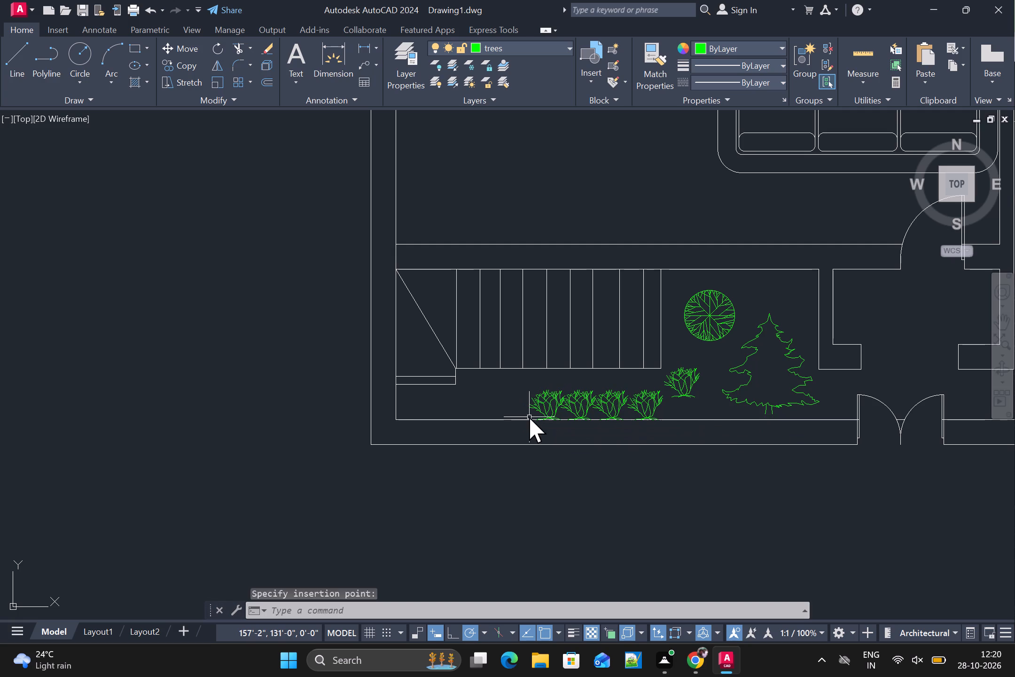
key(ctrl+v)
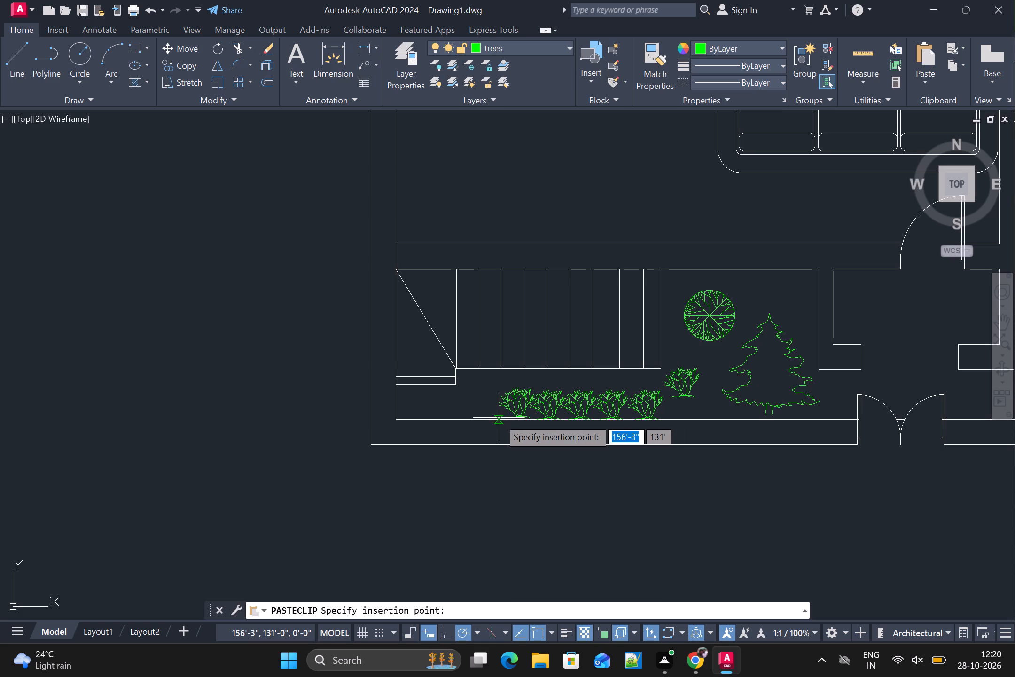
click(499, 417)
key(ctrl+v)
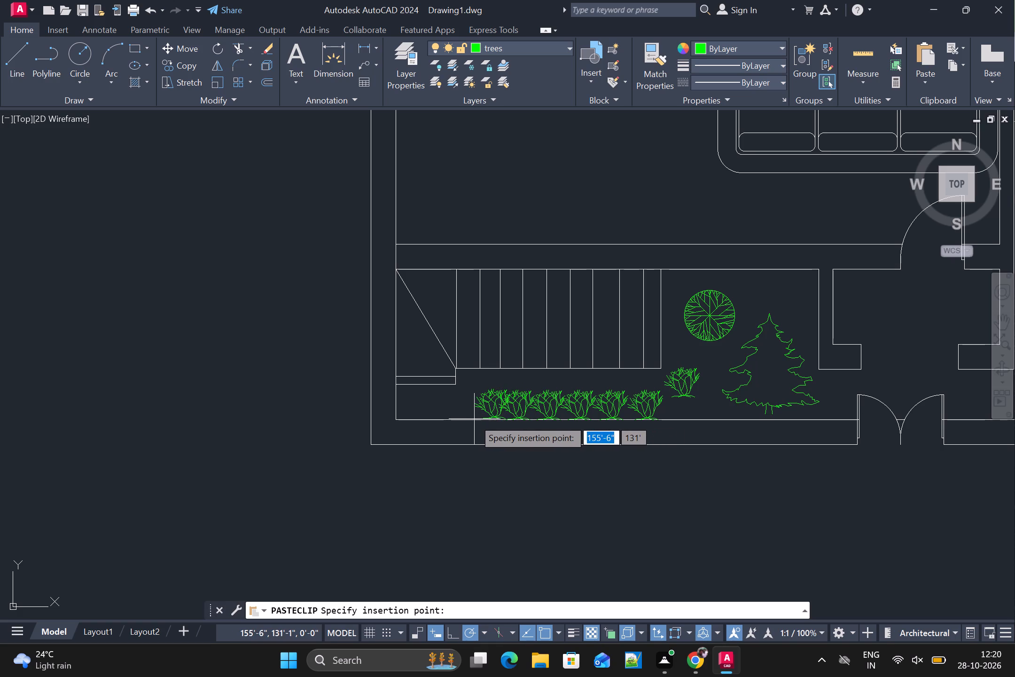
click(465, 420)
key(ctrl+v)
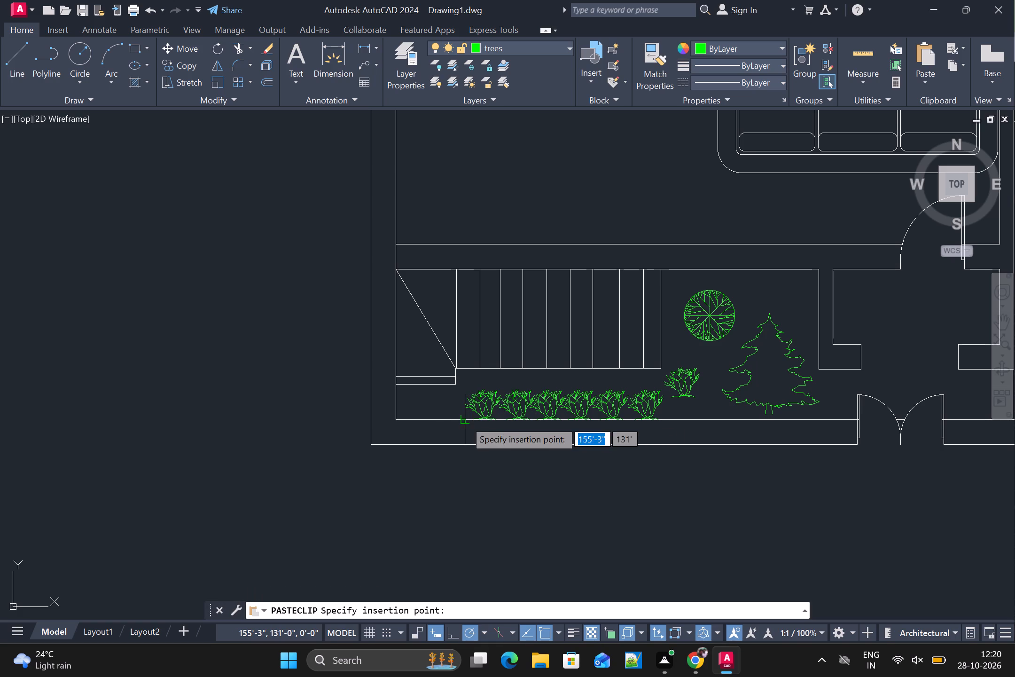
click(434, 419)
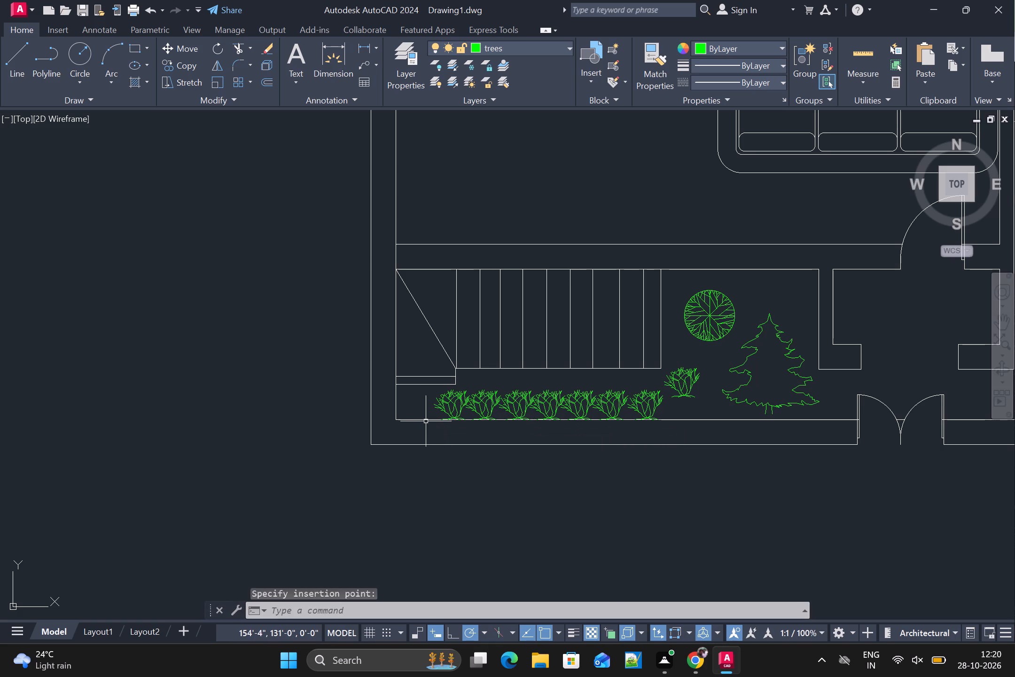
key(ctrl+v)
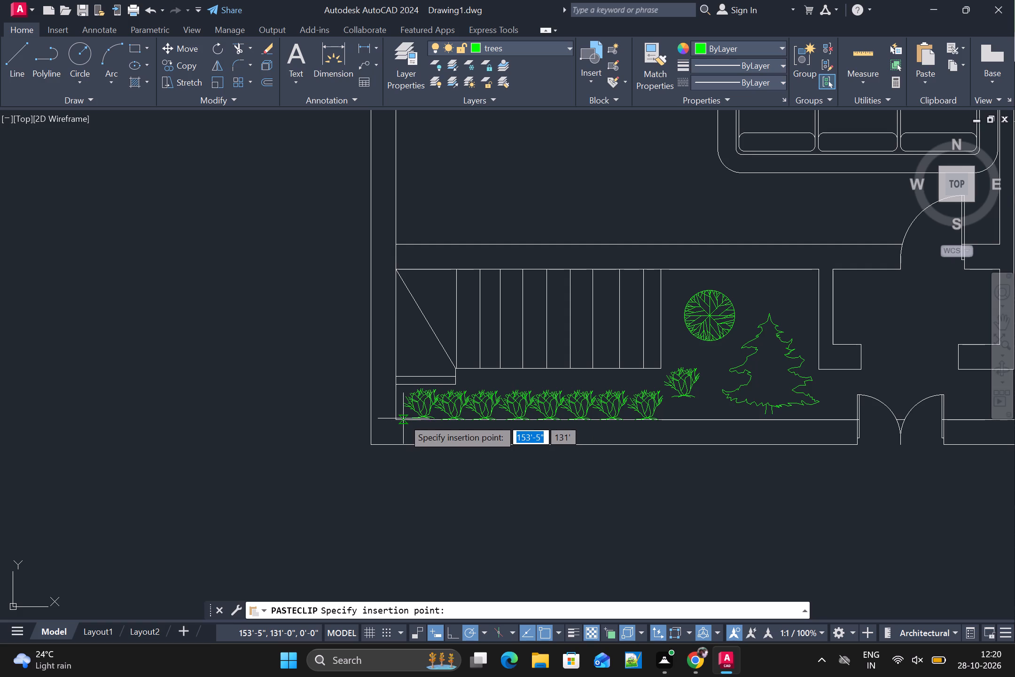
click(402, 418)
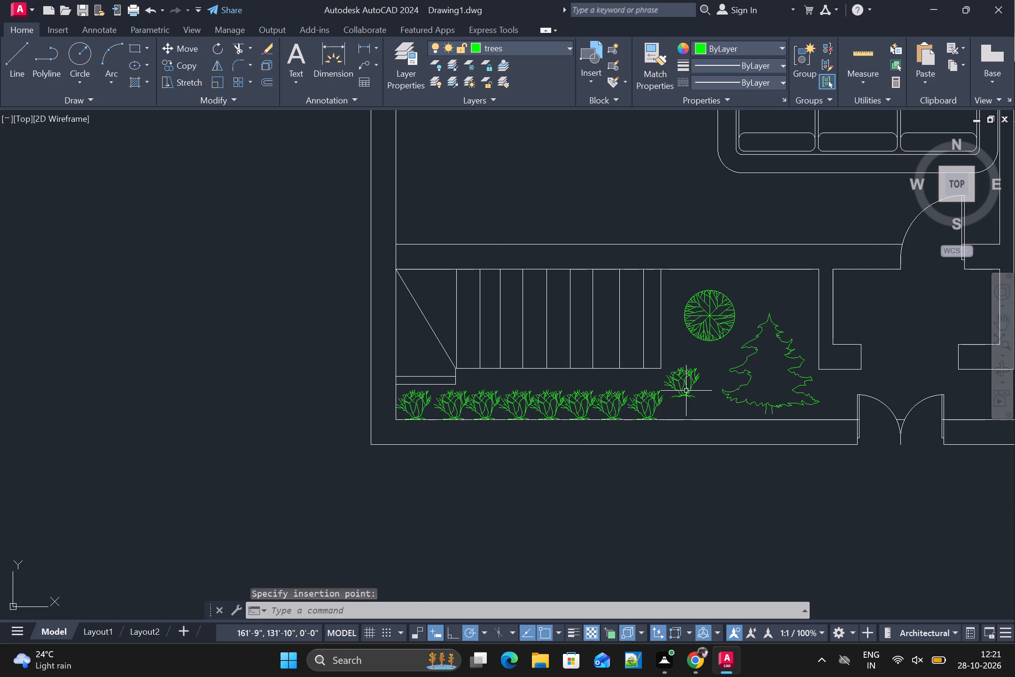
Copy the original shrub and paste a duplicate just south of it, at the east end of the wall row.
click(685, 389)
key(ctrl+c)
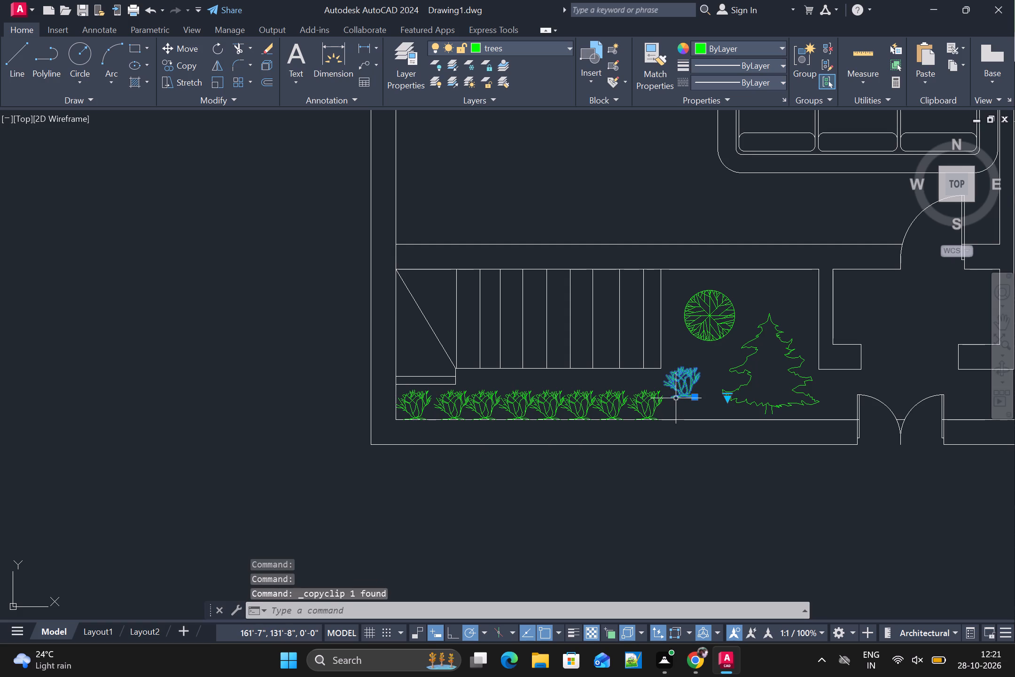
key(ctrl+v)
click(671, 419)
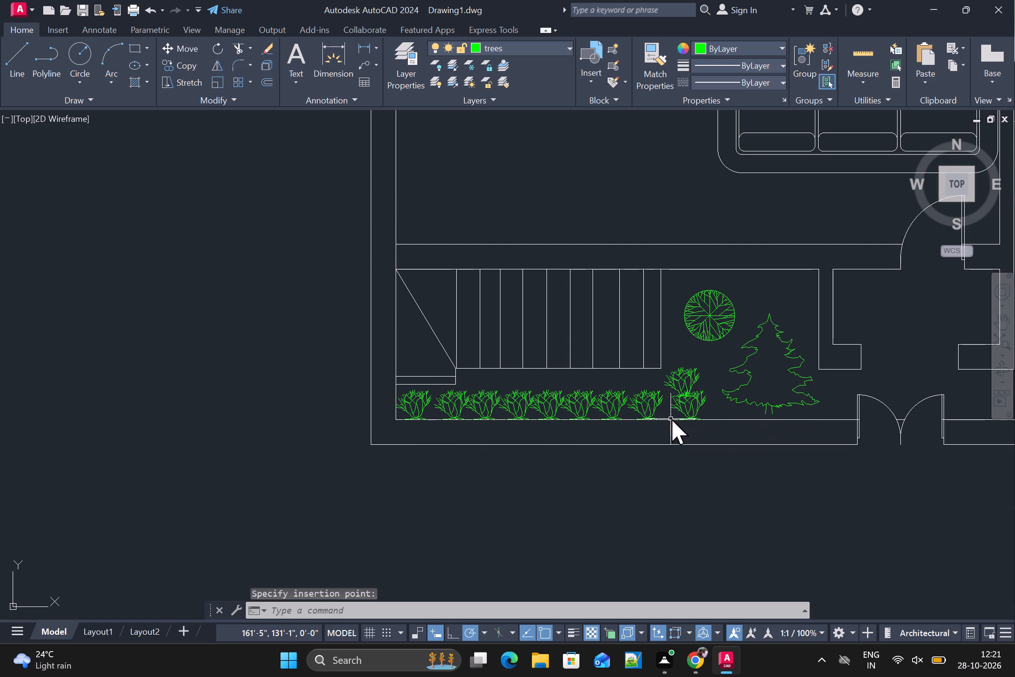
Move the original shrub down into the row, just east of the last copy and beside the conifer.
click(679, 387)
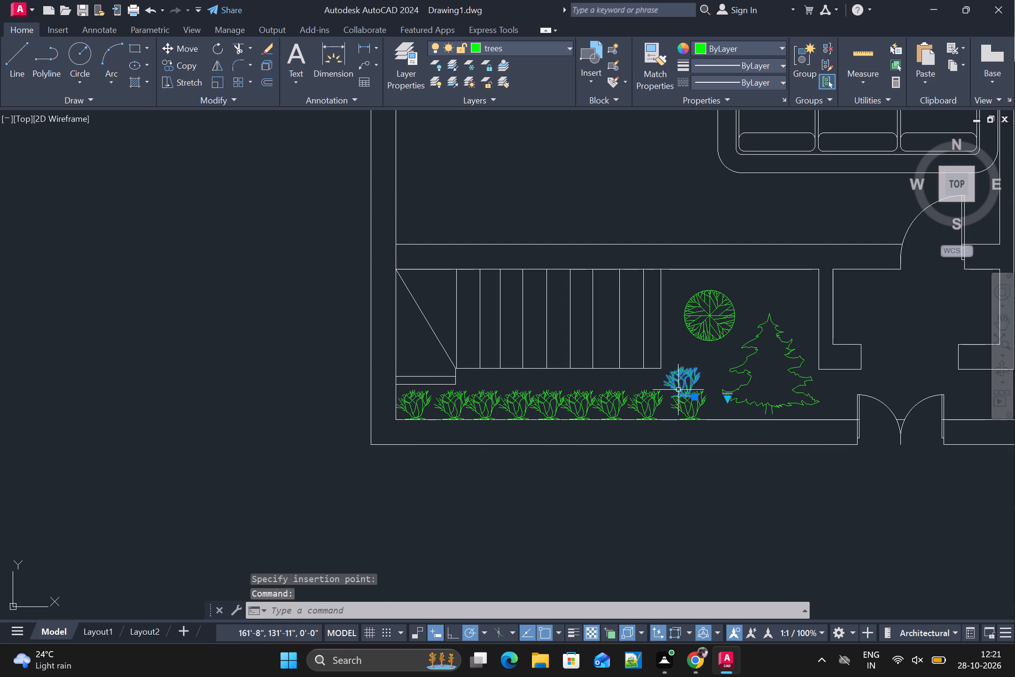
drag(678, 389, 717, 410)
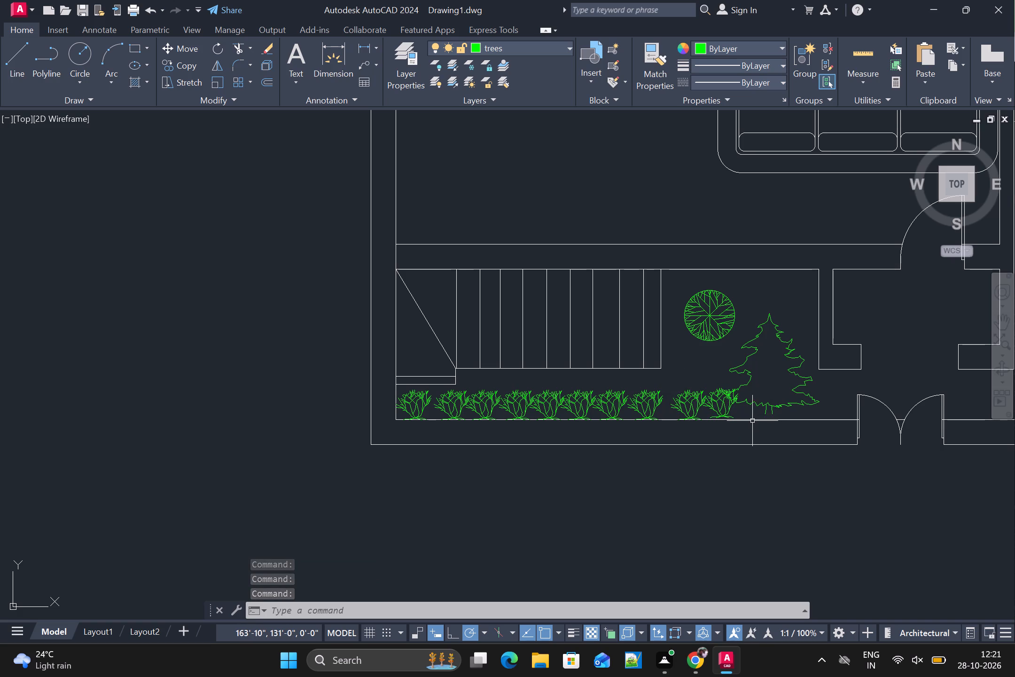
Examine the planted strip by the staircase and the overall floor plan.
scroll(748, 424, down, 2)
middle_drag(769, 454, 687, 464)
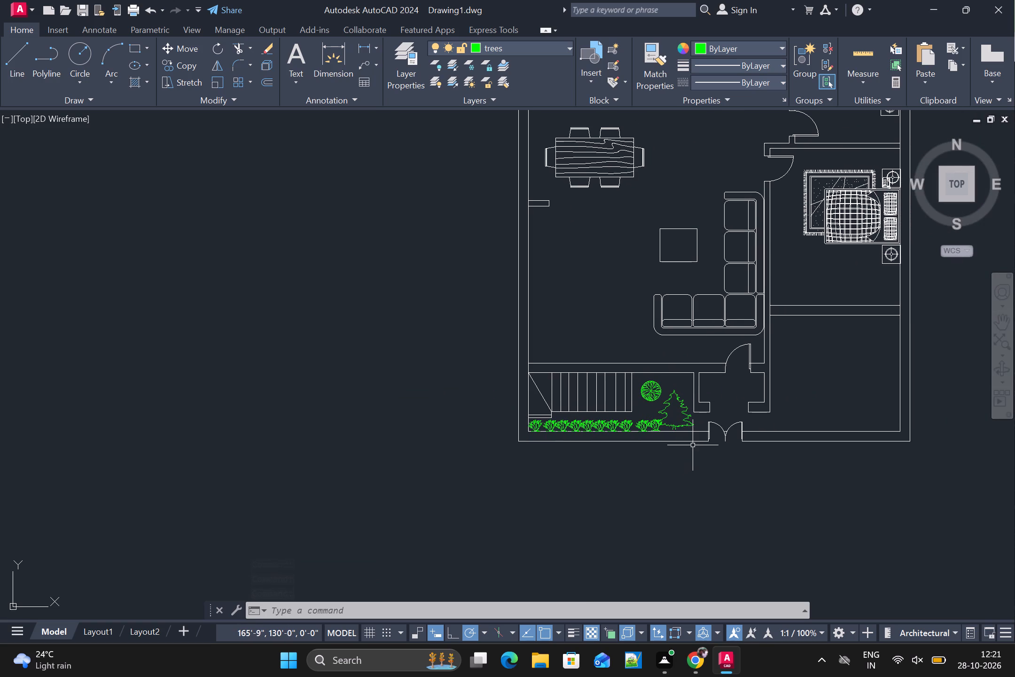
scroll(693, 445, up, 1)
scroll(693, 445, down, 1)
scroll(693, 445, up, 1)
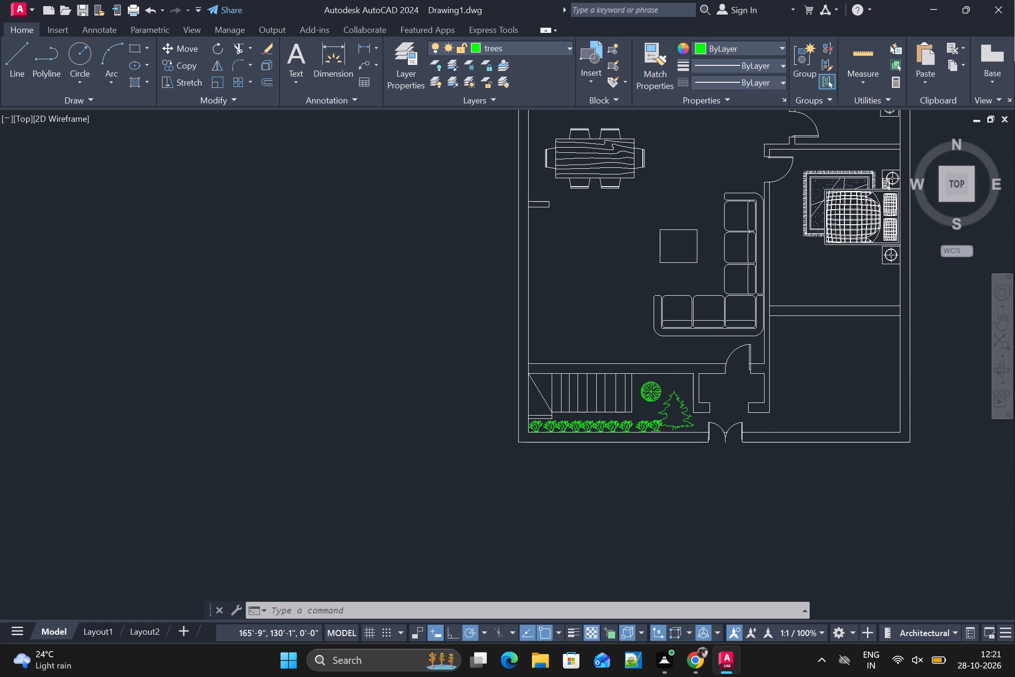
scroll(693, 445, down, 1)
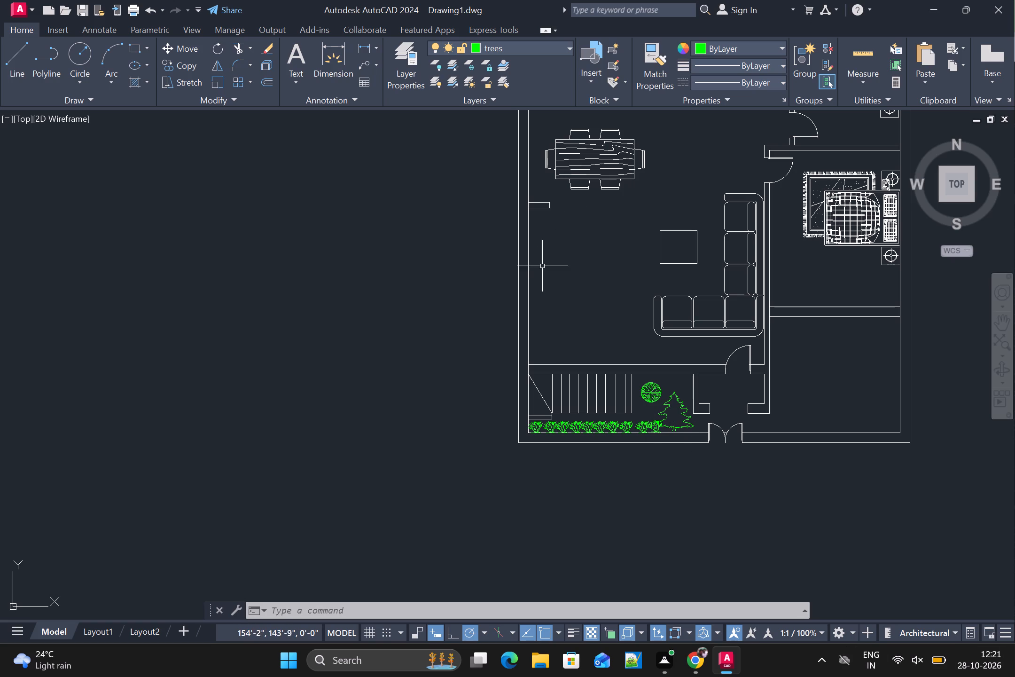
scroll(586, 278, down, 1)
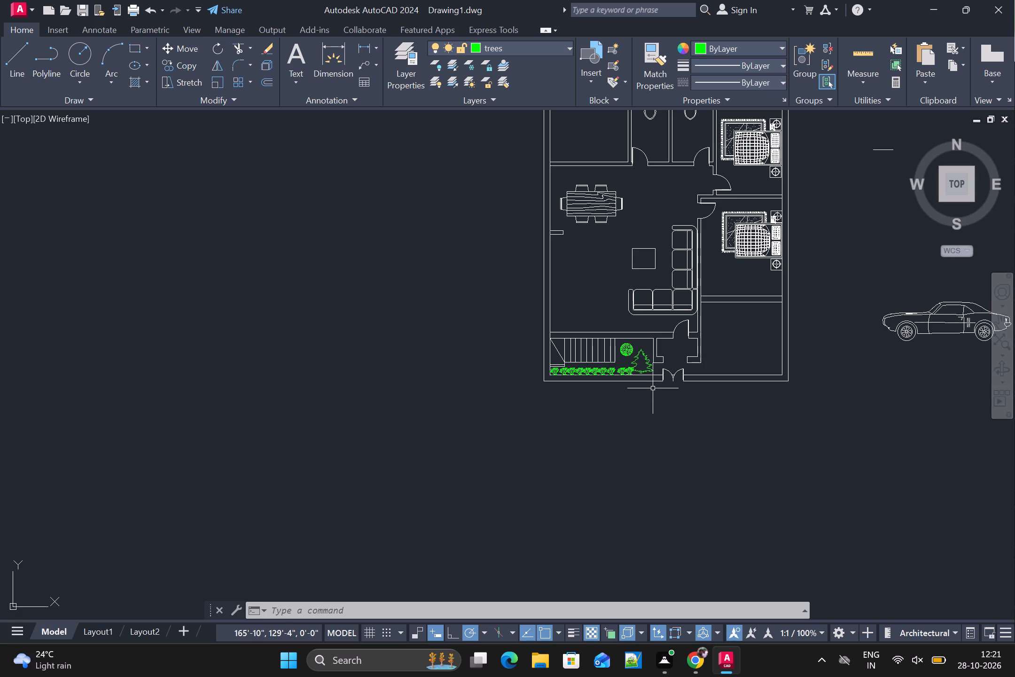
scroll(651, 386, down, 1)
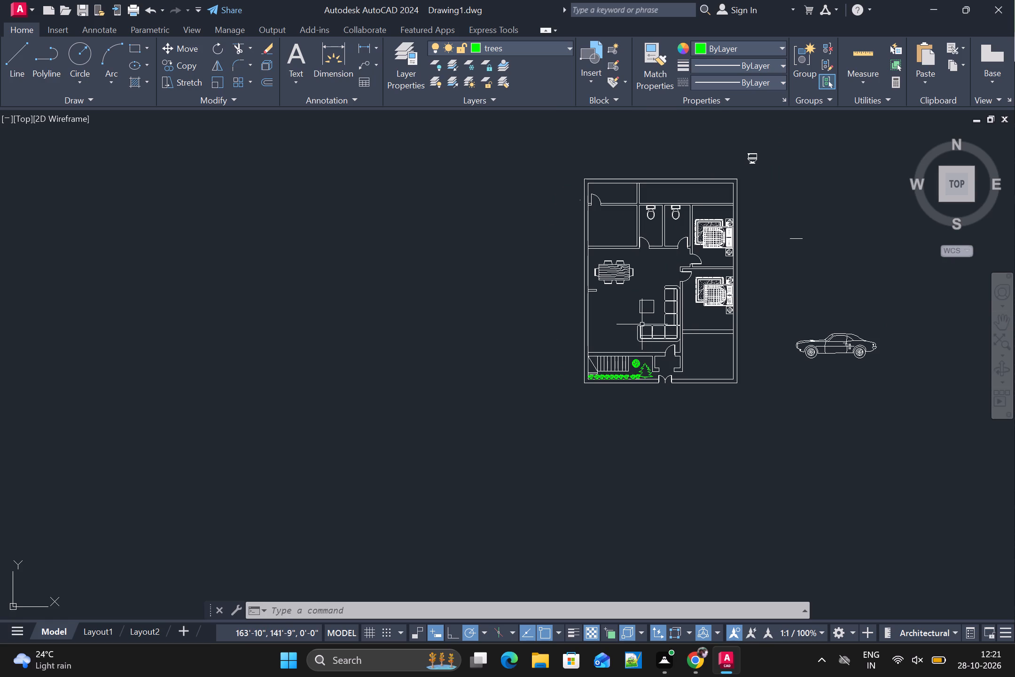
Switch the car block east of the plan from its side view to its top view.
scroll(772, 335, up, 1)
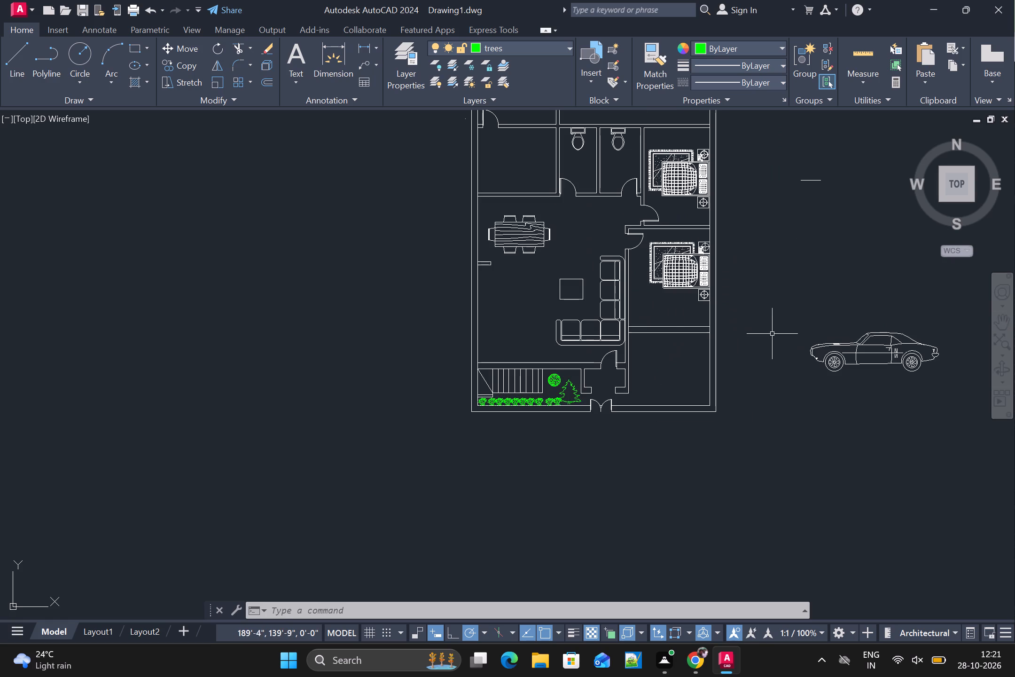
click(835, 349)
click(823, 353)
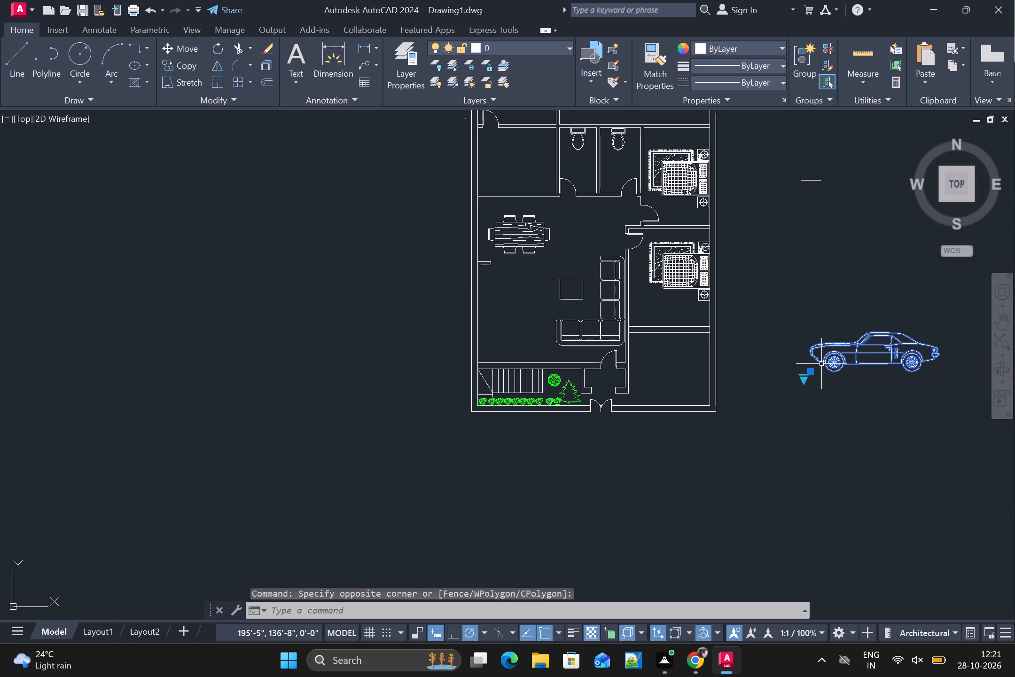
click(804, 382)
click(809, 386)
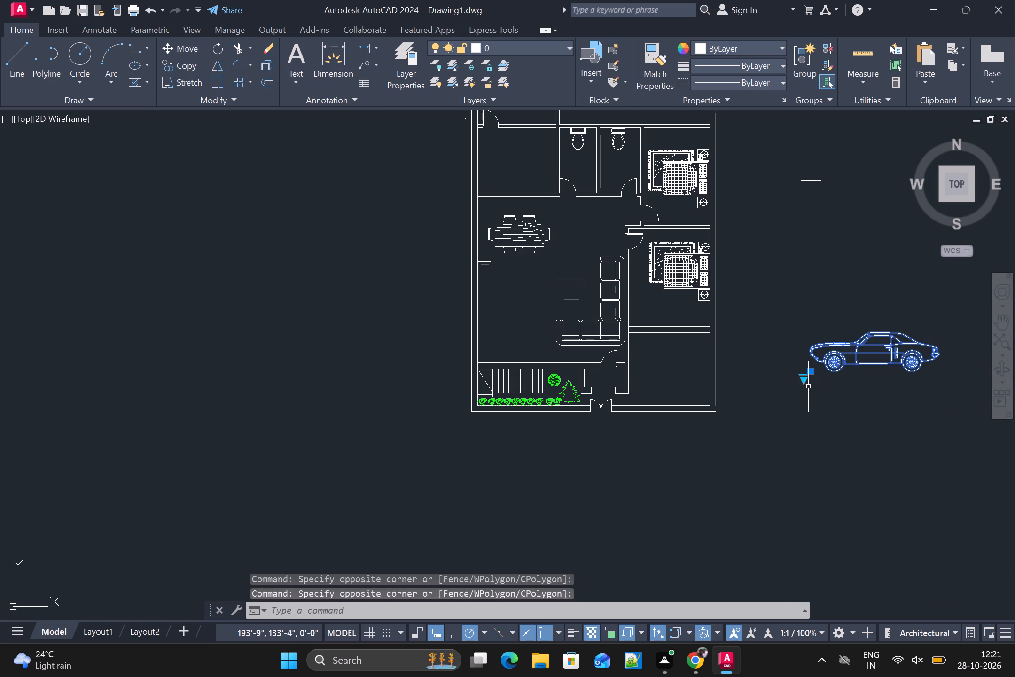
key(Escape)
click(829, 363)
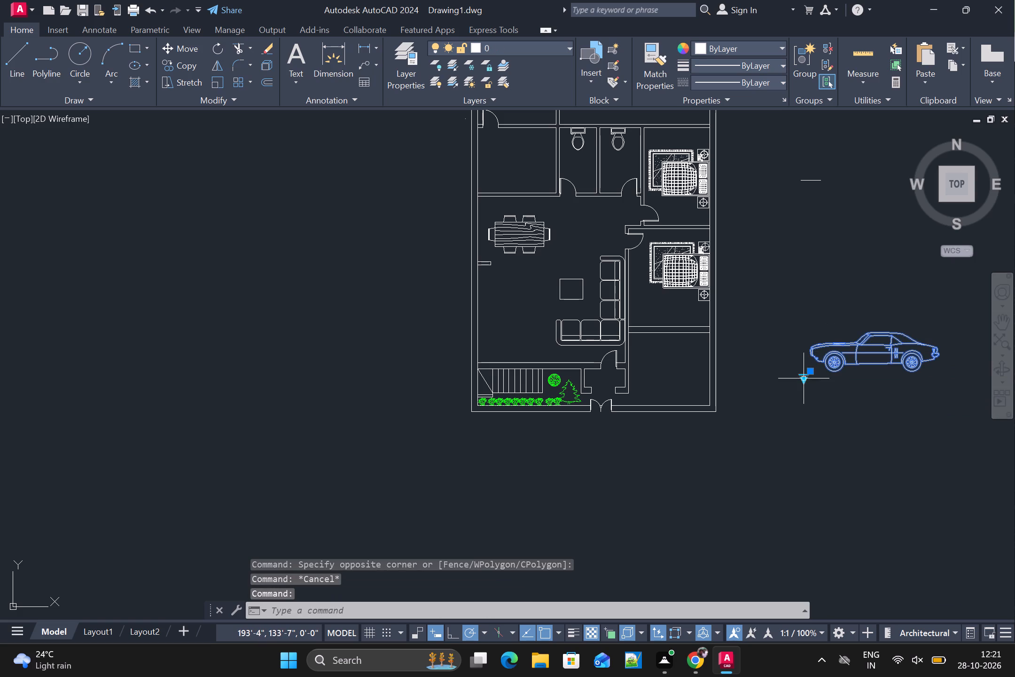
click(805, 378)
click(863, 403)
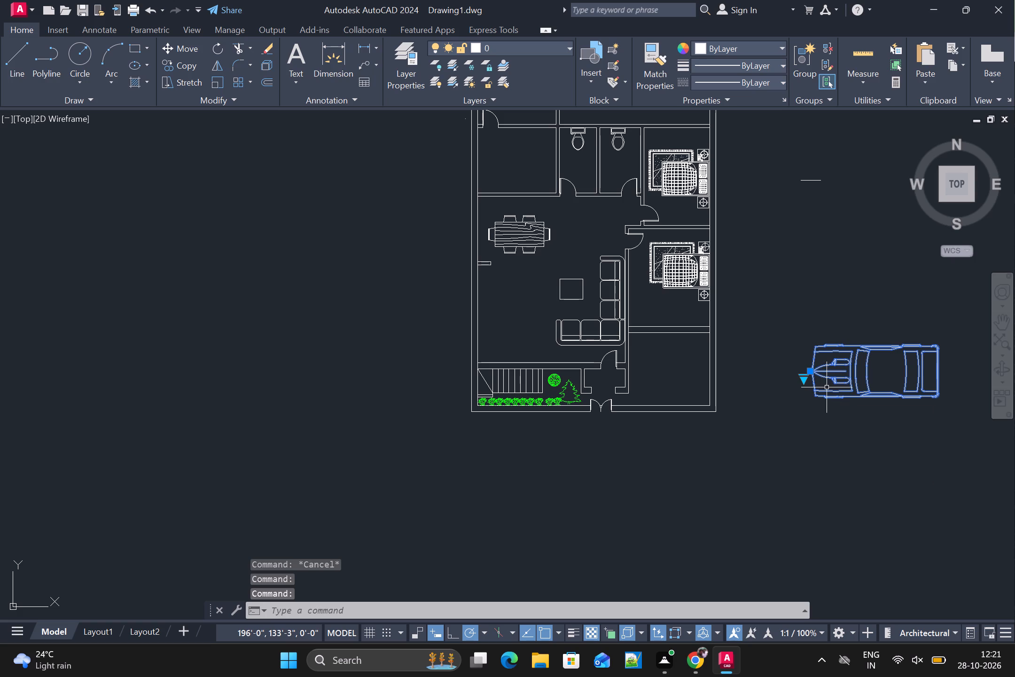
Rotate the car 270 degrees about its front midpoint so that it points north.
text(ro)
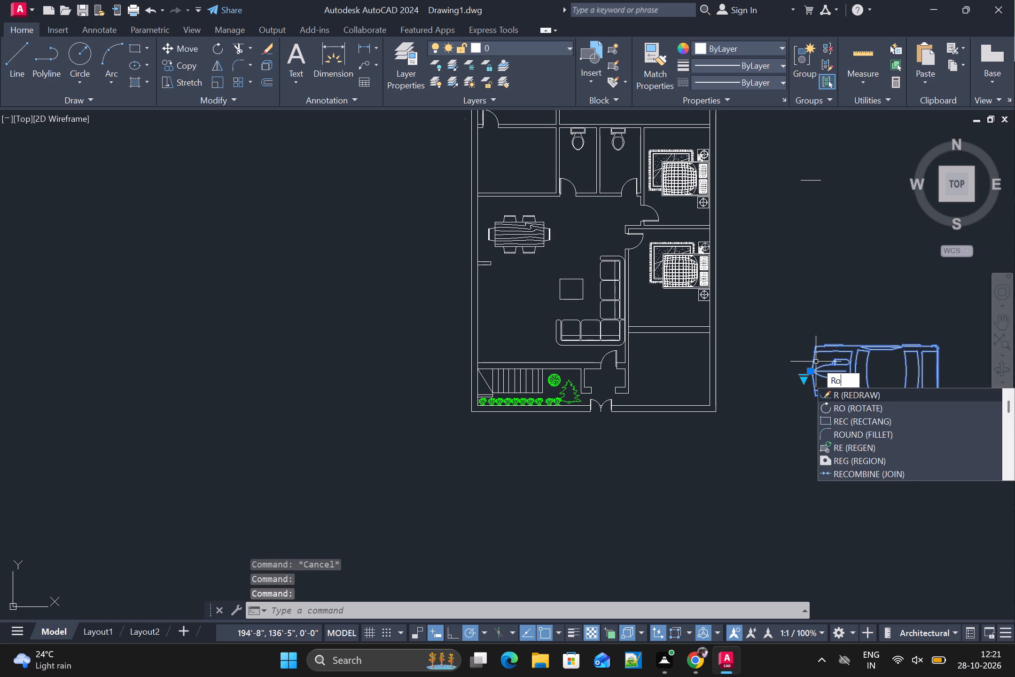
key(space)
click(808, 371)
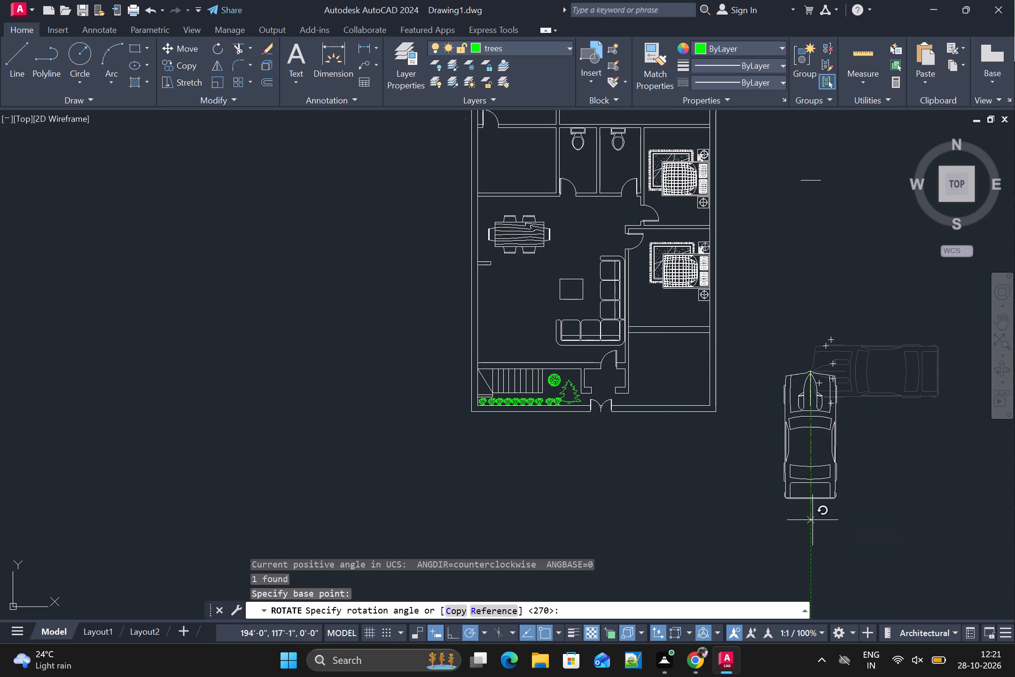
click(812, 520)
Scale the car down freehand from its front midpoint to about half its size.
click(810, 370)
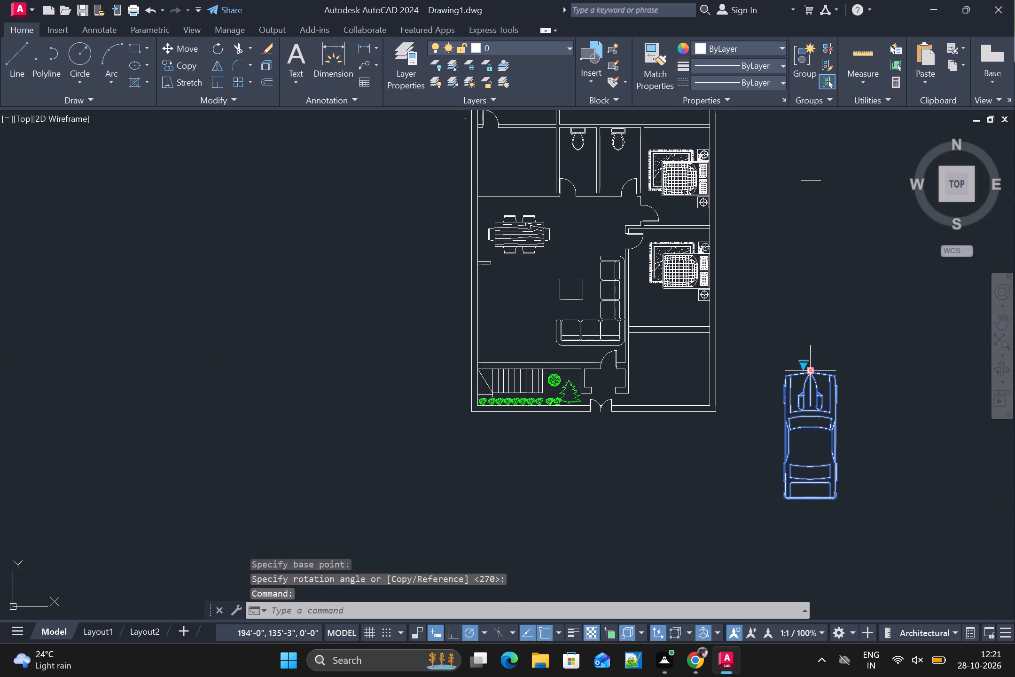
text(sc)
key(space)
click(810, 370)
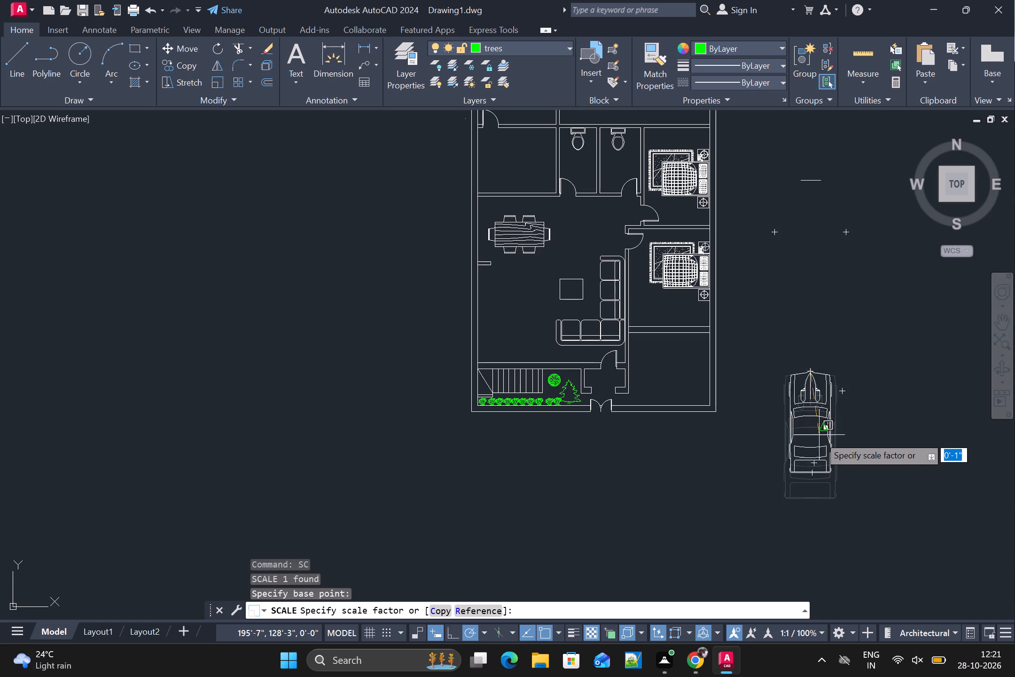
scroll(815, 423, up, 1)
middle_drag(815, 423, 813, 390)
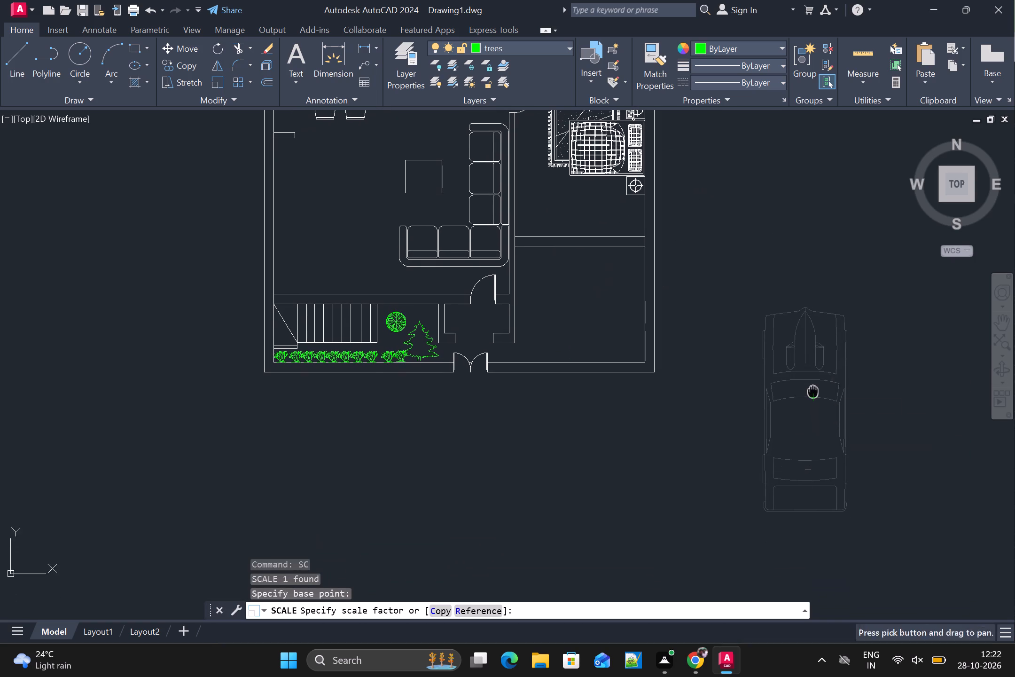
click(813, 369)
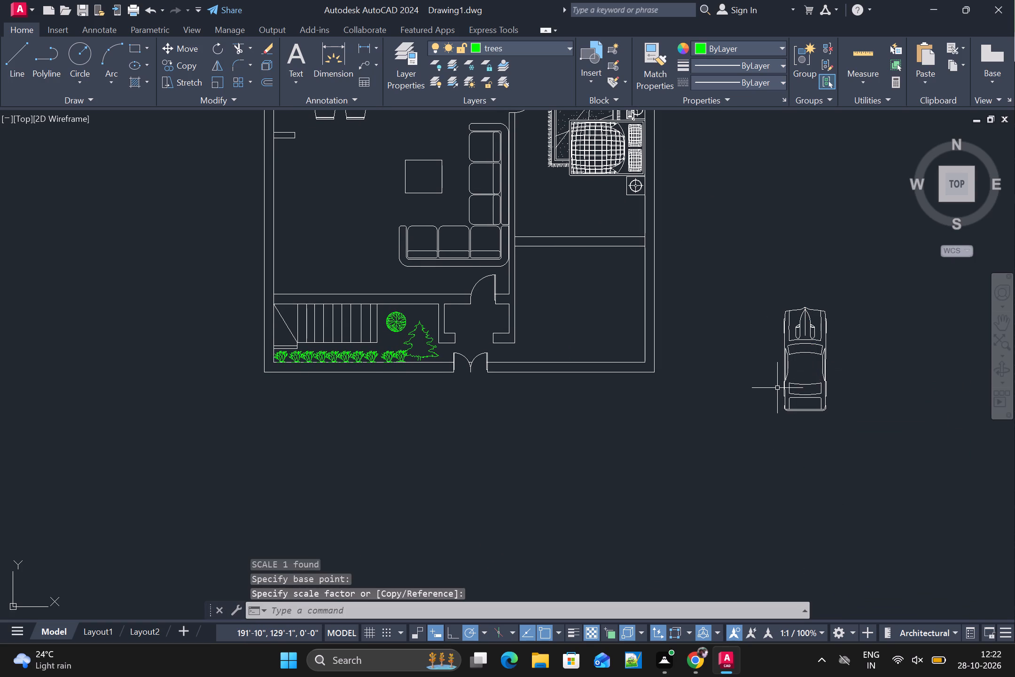
Move the car by its front midpoint from outside the plan into the southeast room, just below the room's north wall.
text(m)
key(space)
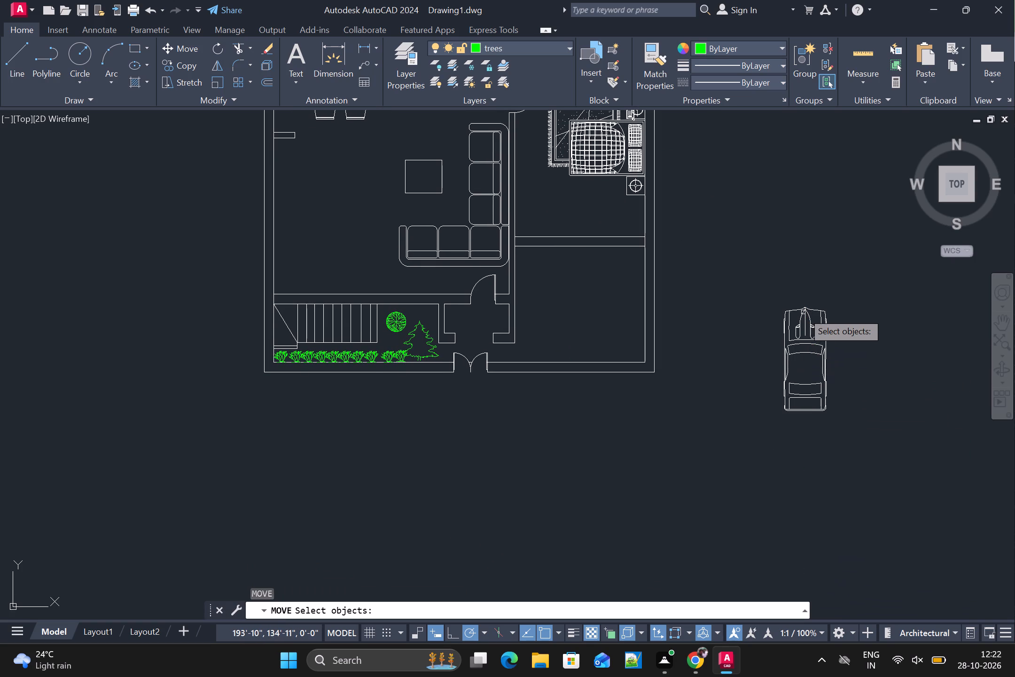
click(803, 312)
key(space)
click(804, 307)
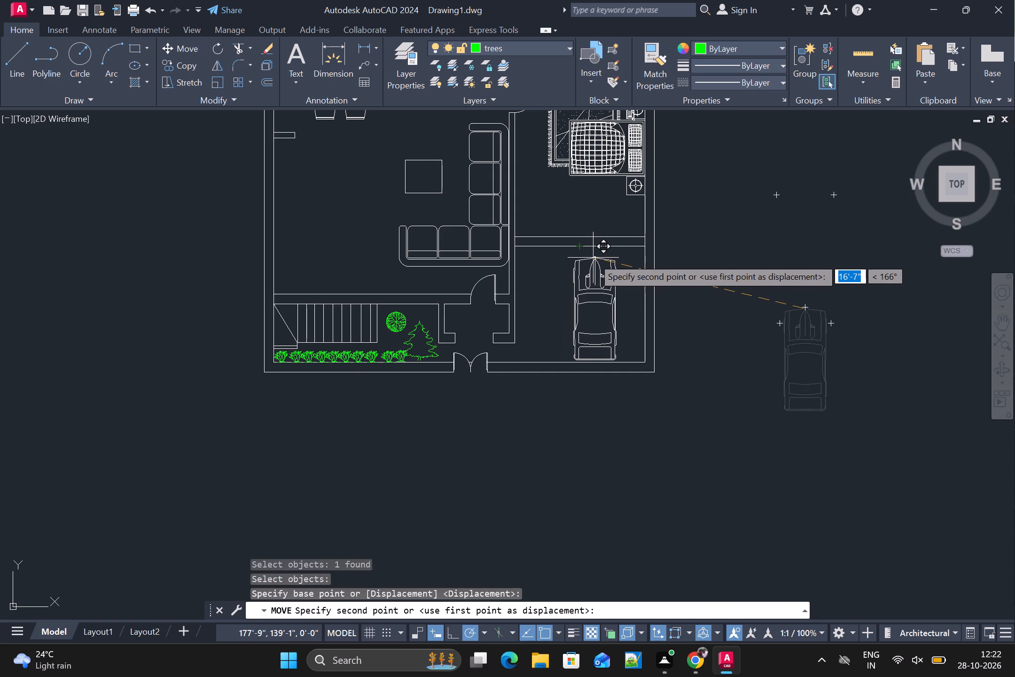
click(593, 257)
Shift the parked car slightly east within the southeast room.
scroll(633, 294, down, 2)
middle_drag(632, 295, 708, 291)
scroll(708, 280, up, 2)
middle_drag(707, 276, 726, 302)
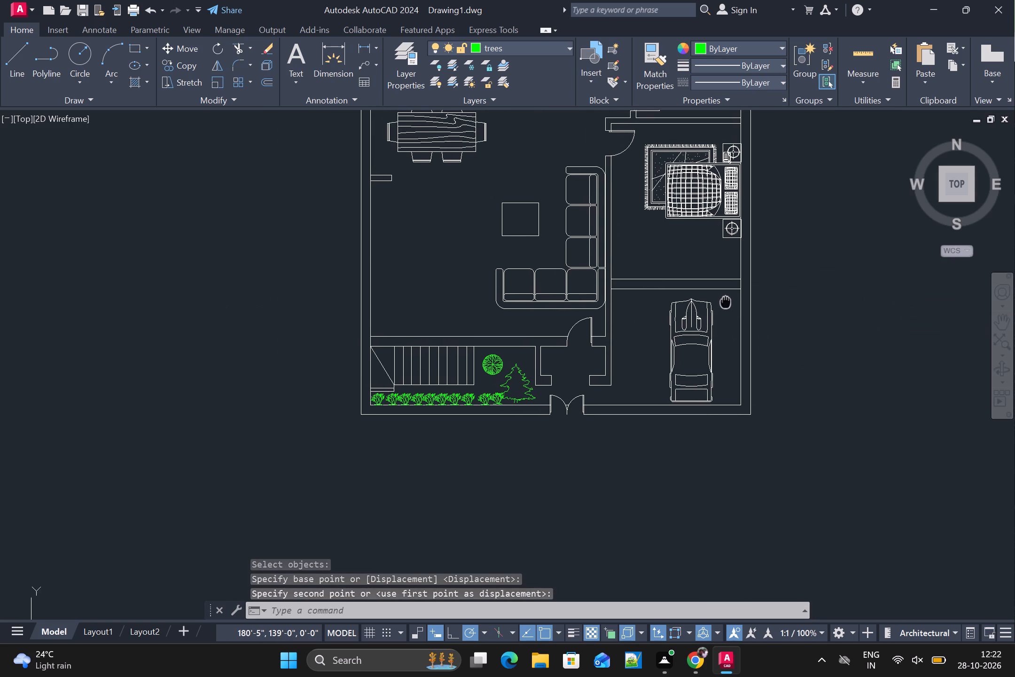
middle_drag(726, 302, 750, 304)
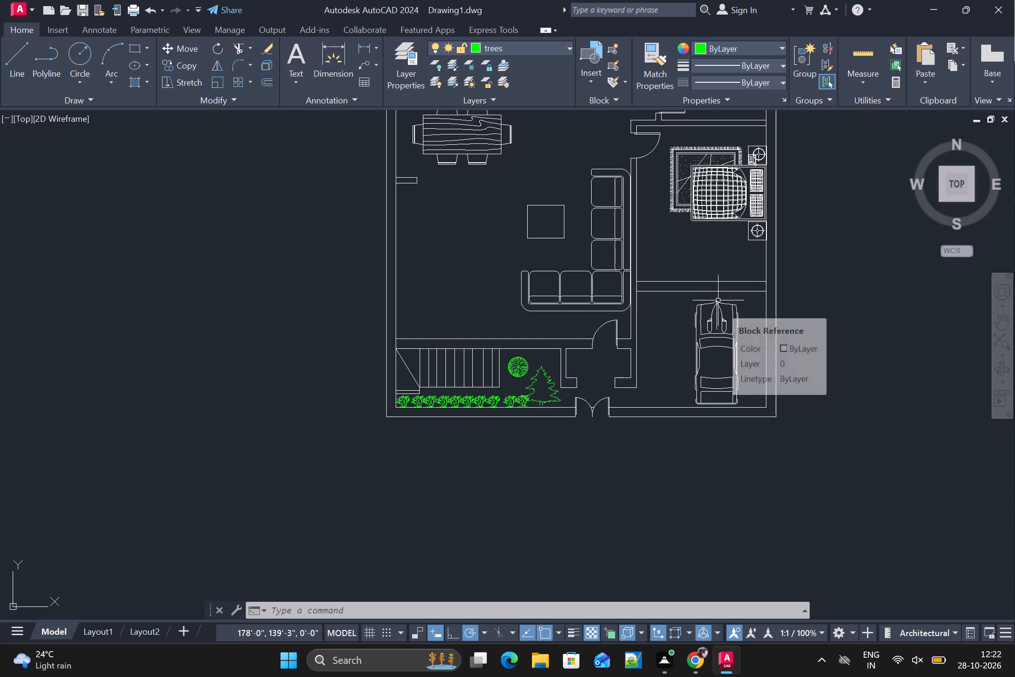
click(718, 301)
drag(717, 305, 728, 303)
Draw a rectangle about 4'-3" by 9" against the north face of the wall between the two bedrooms.
scroll(788, 303, down, 1)
middle_drag(716, 279, 723, 299)
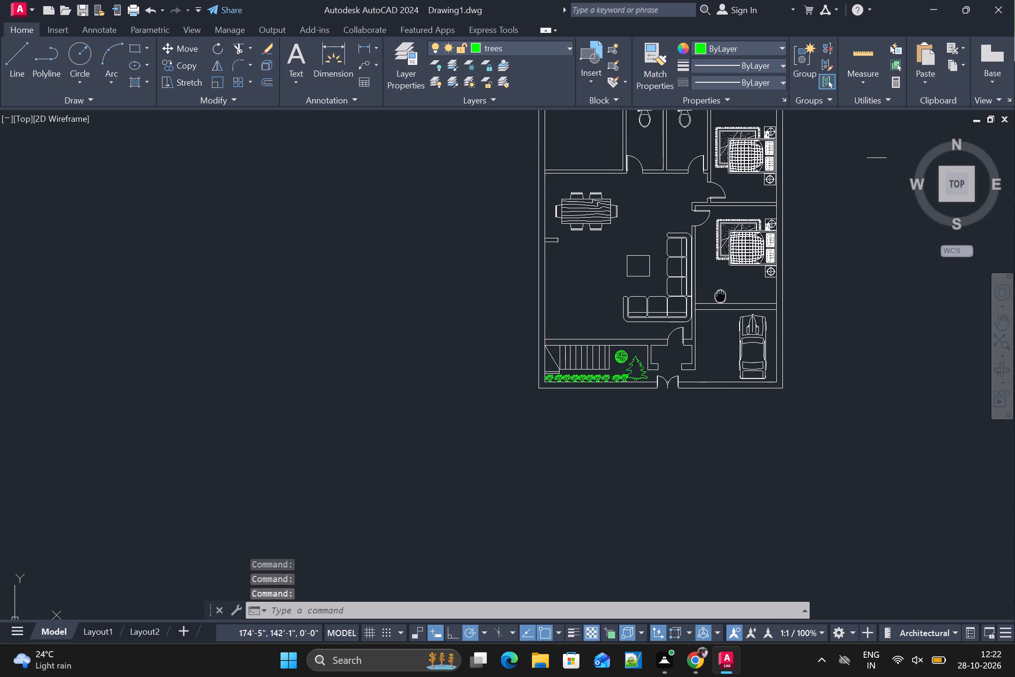
middle_drag(723, 299, 728, 378)
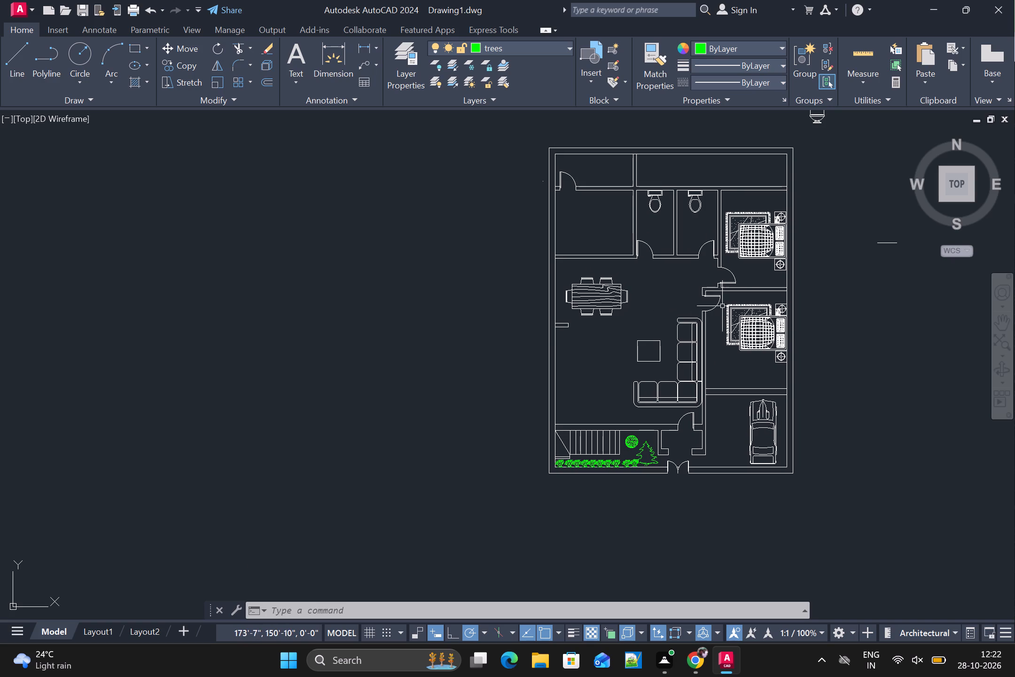
scroll(752, 300, up, 2)
middle_drag(752, 300, 745, 328)
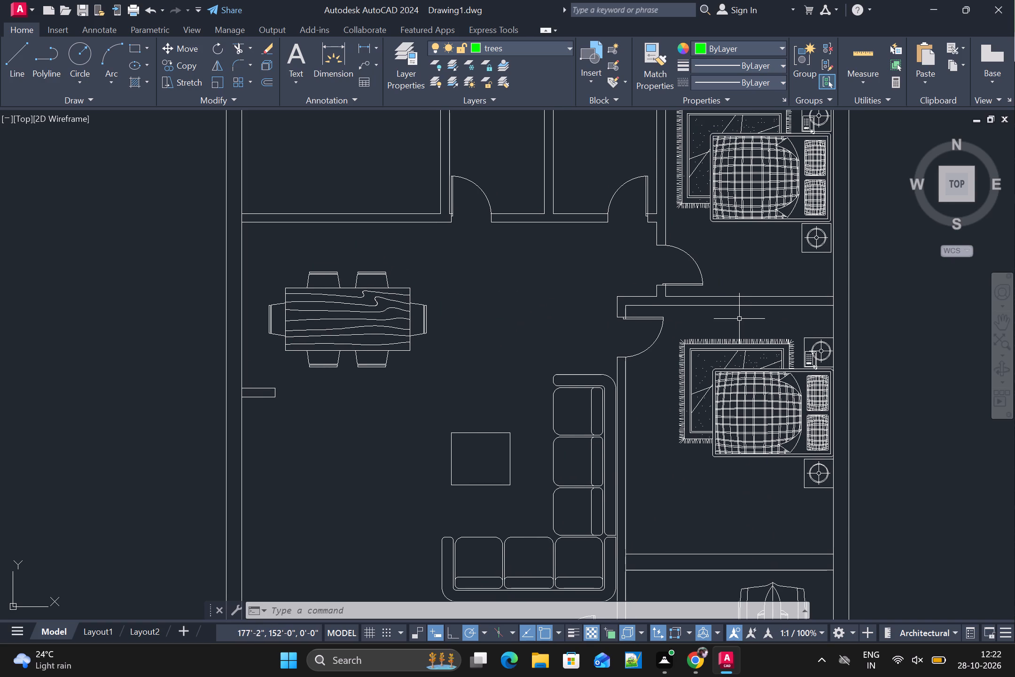
text(r)
key(space)
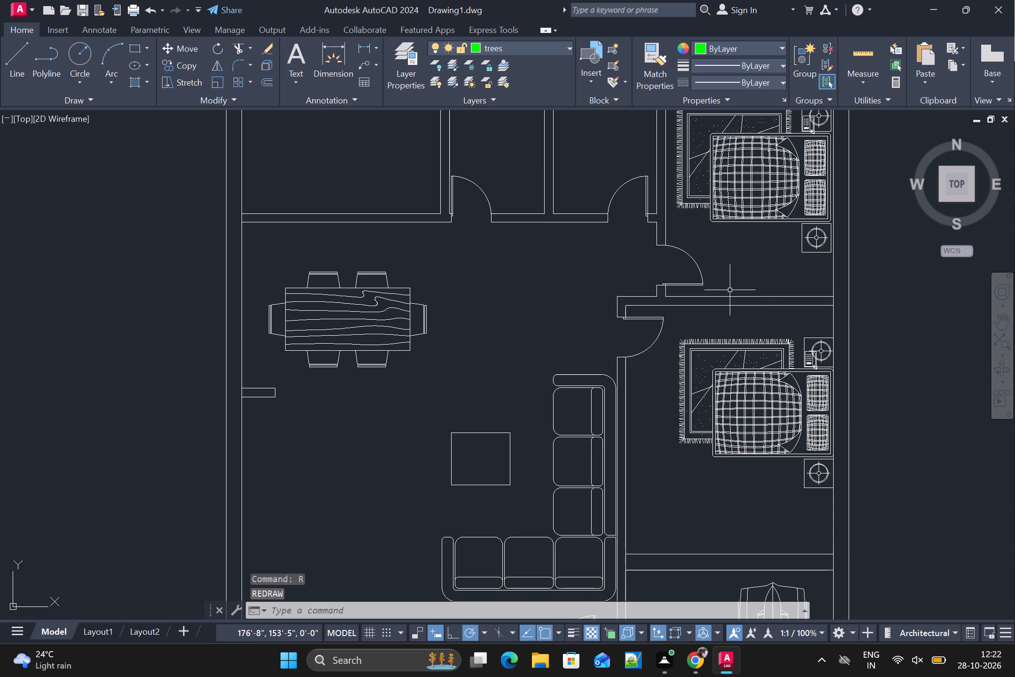
text(rec)
key(space)
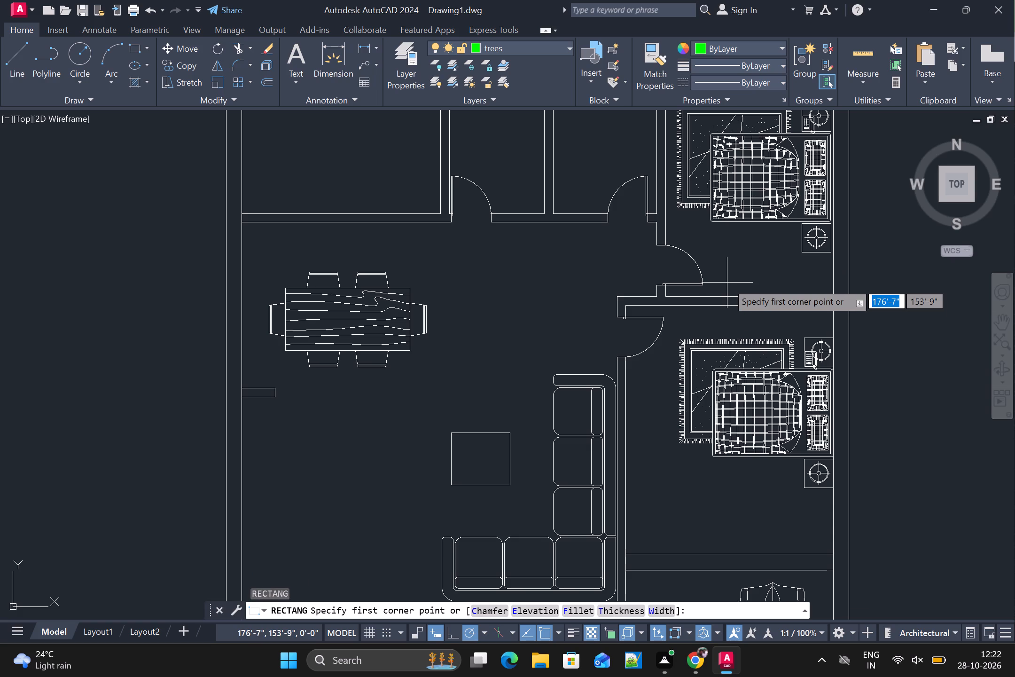
click(729, 281)
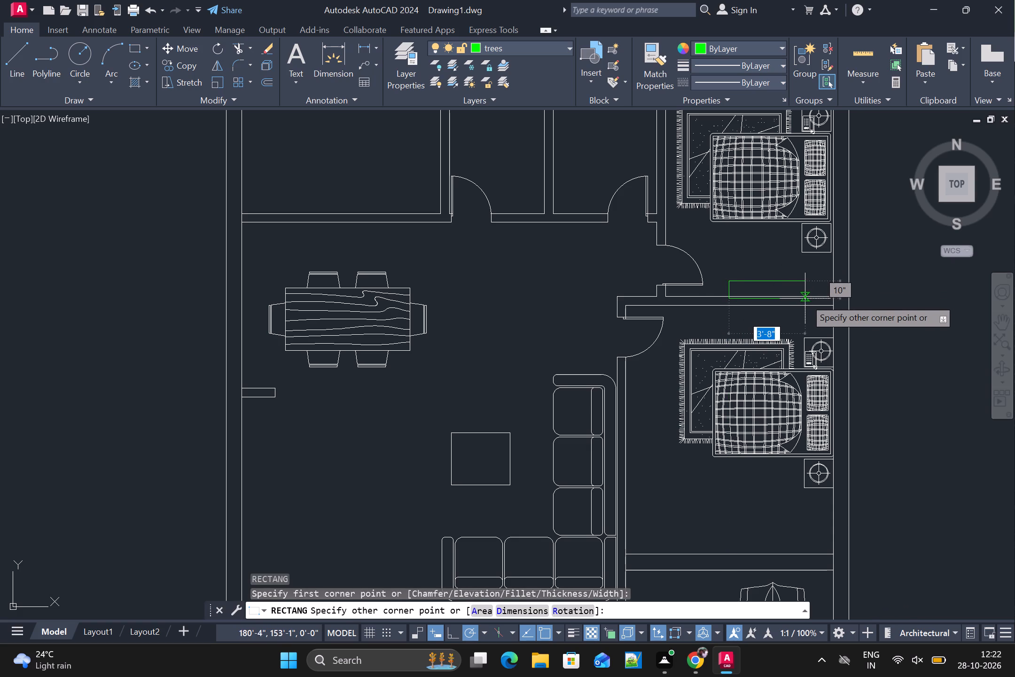
scroll(809, 299, up, 2)
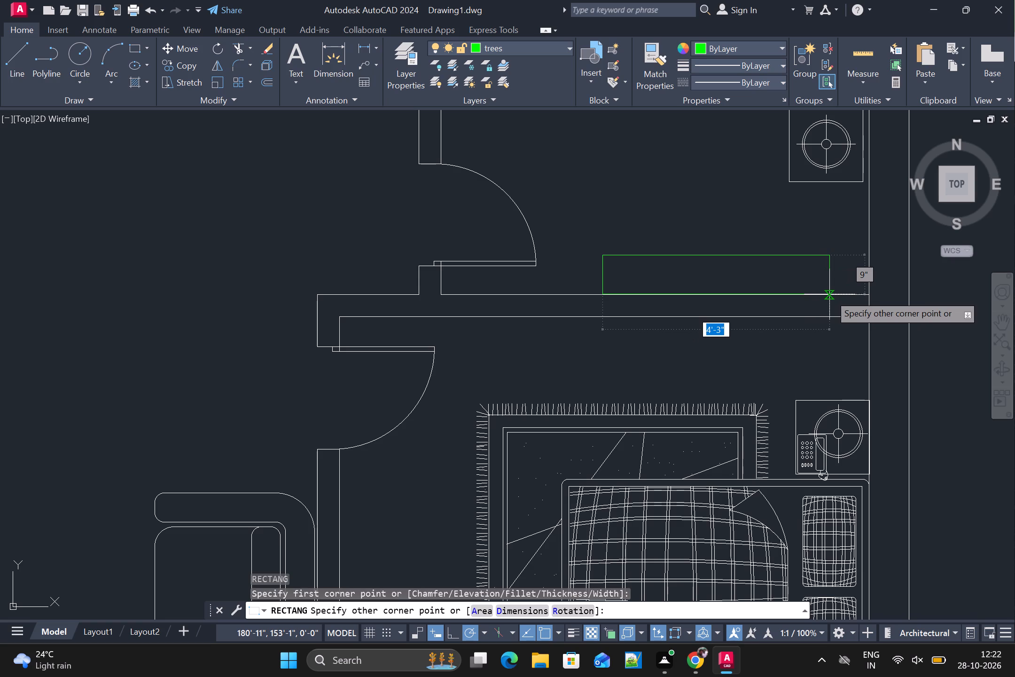
click(829, 294)
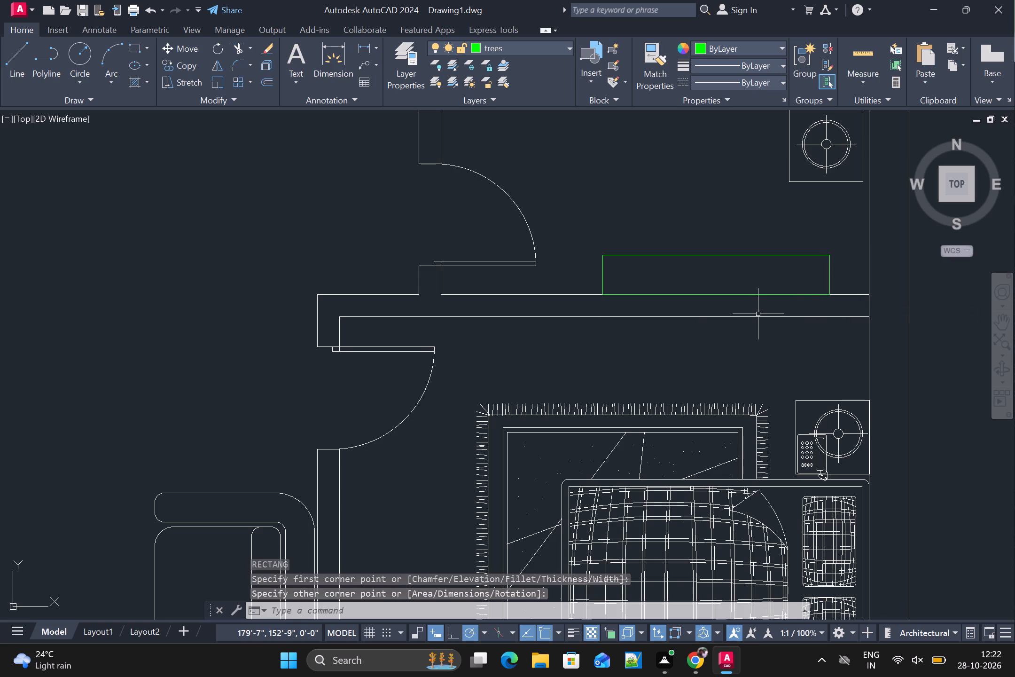
Draw a matching rectangle about 4'-3" by 7" against the south face of the same wall, aligned with the first.
key(space)
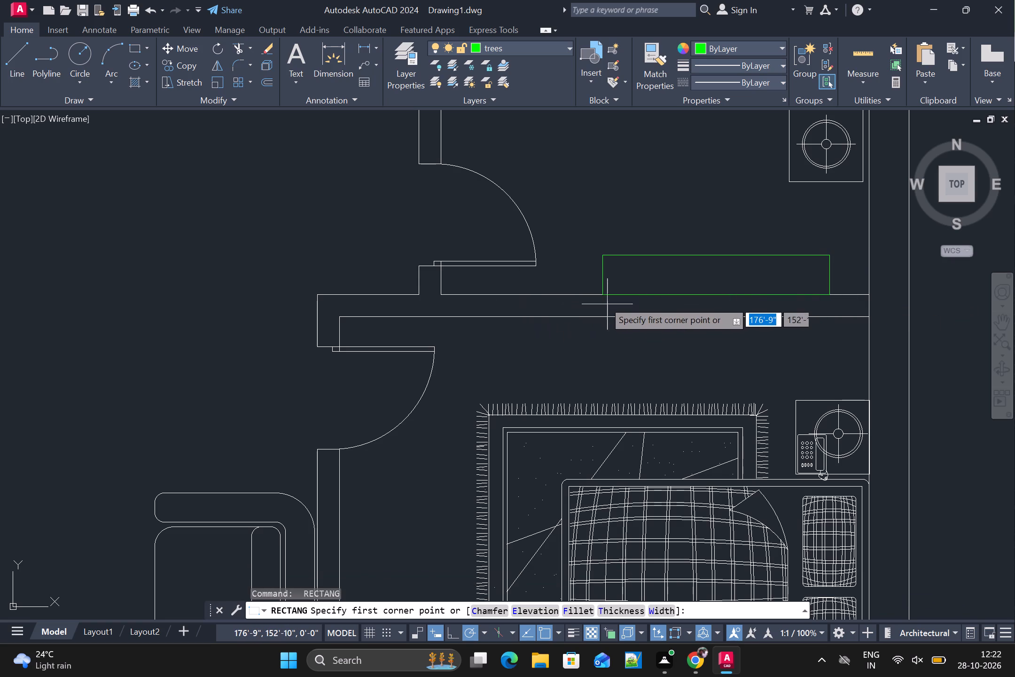
click(602, 318)
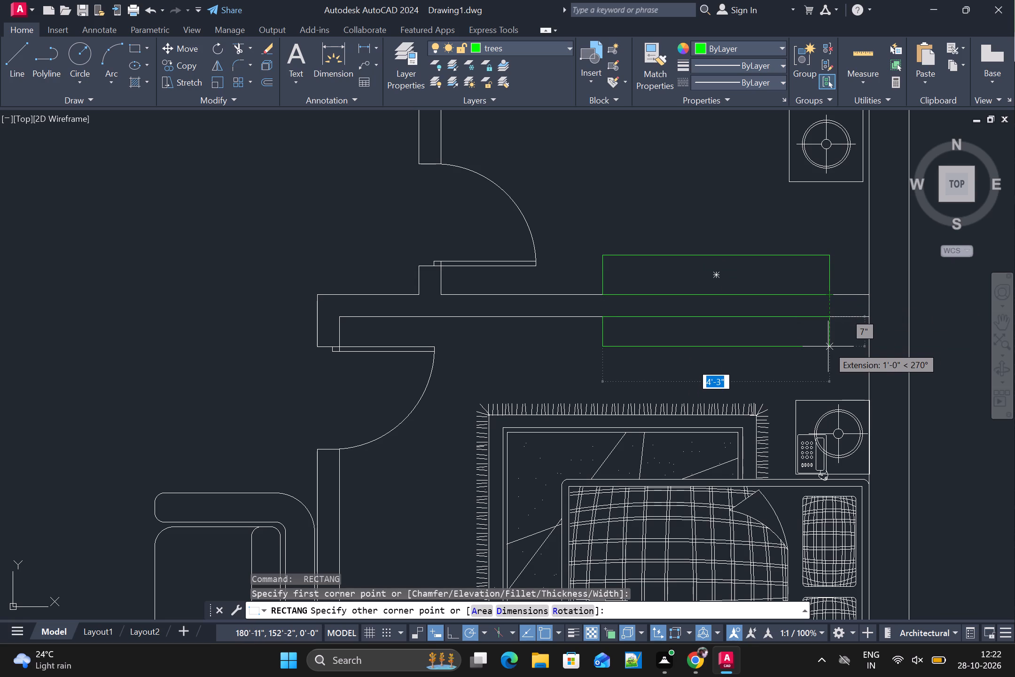
click(828, 349)
Draw a horizontal centre line about 4'-3" long through each of the two rectangles on the bedroom partition wall.
scroll(868, 341, down, 1)
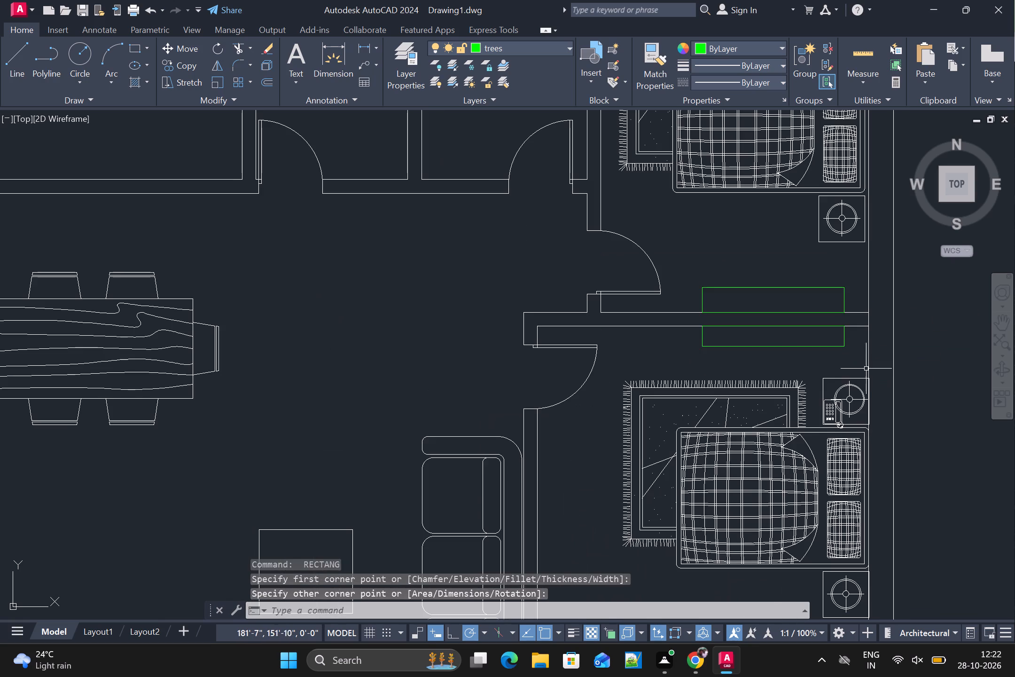
middle_drag(817, 379, 796, 378)
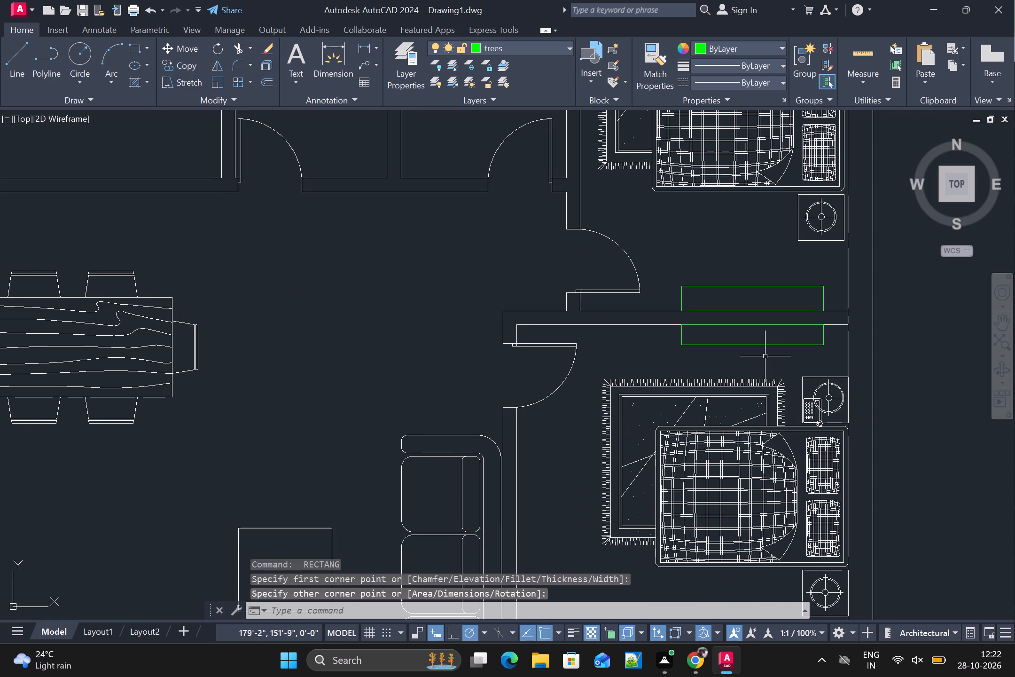
key(l)
key(space)
drag(683, 301, 687, 301)
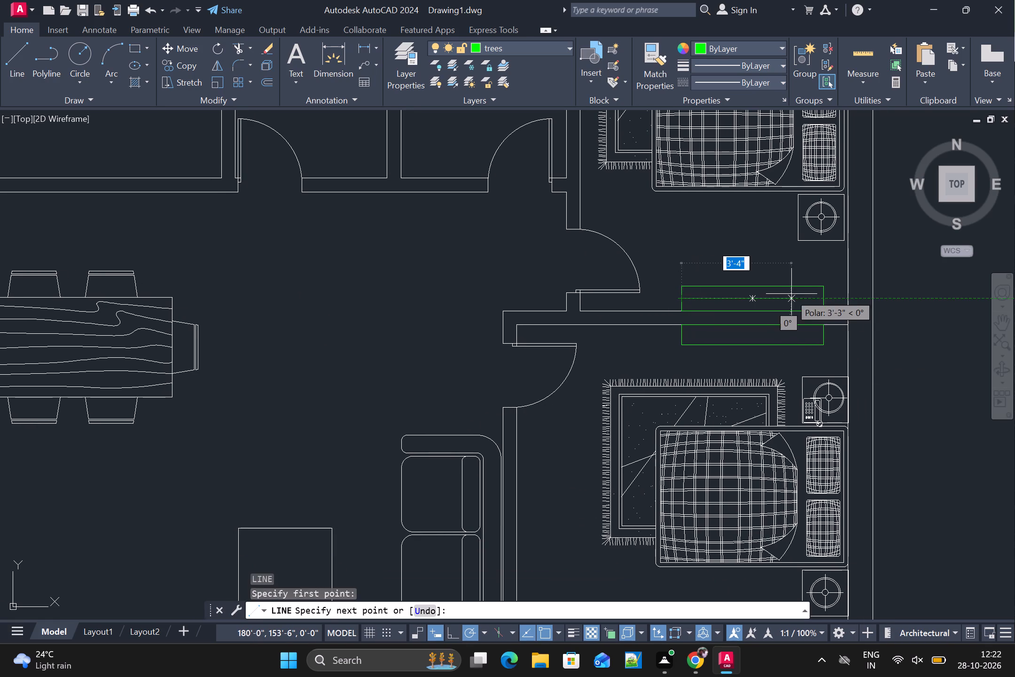
click(820, 299)
key(space)
key(space)
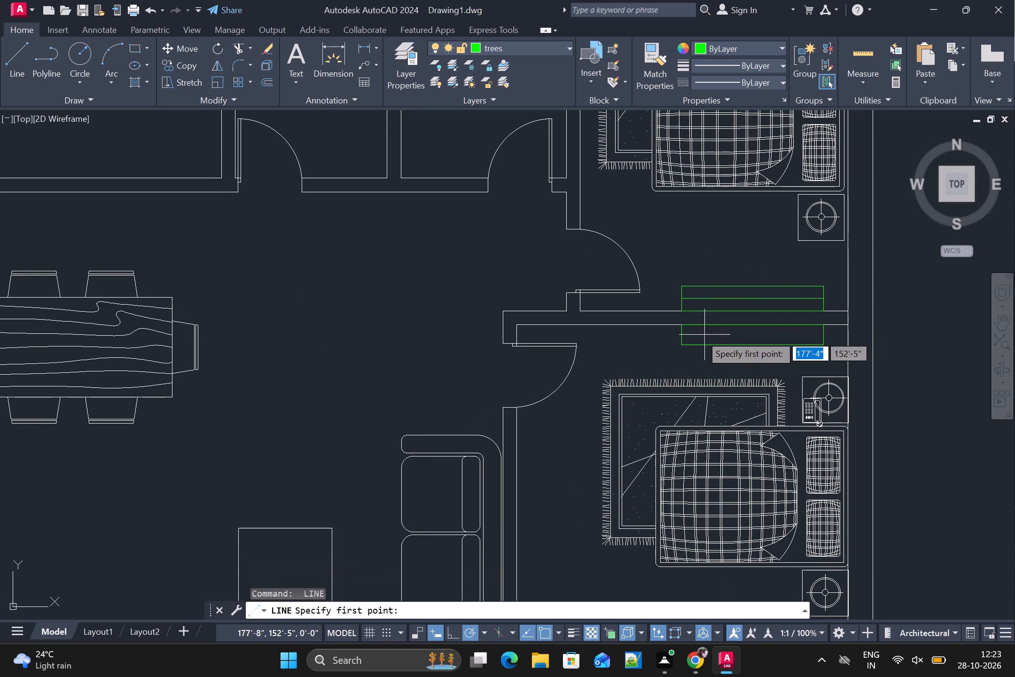
drag(684, 338, 695, 338)
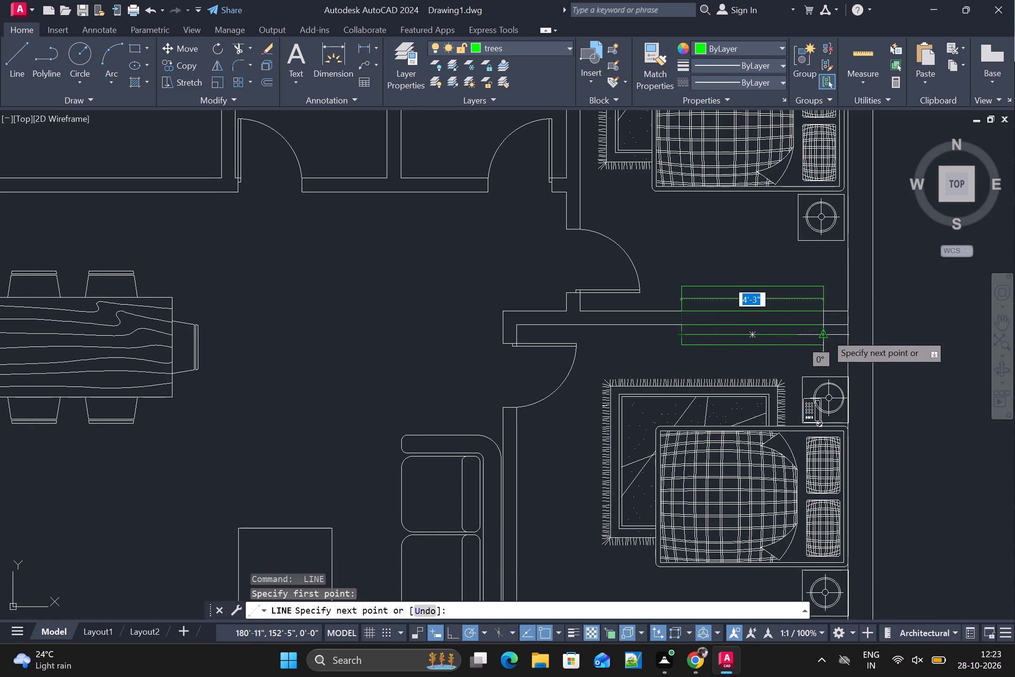
click(824, 334)
key(space)
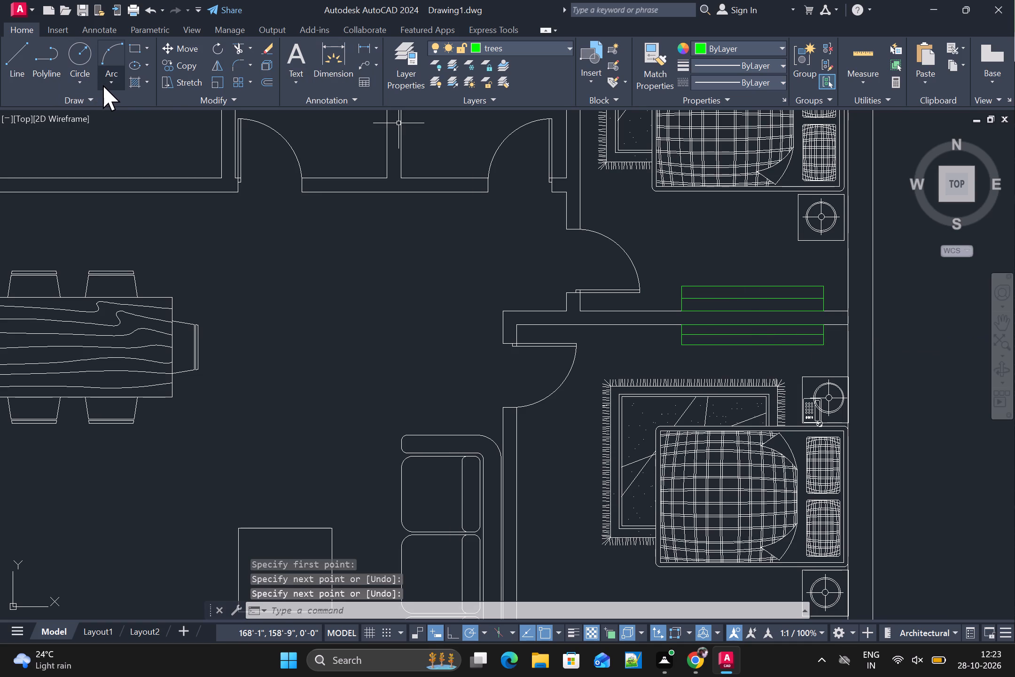
Draw a wavy fit-point spline eastward from the north rectangle's west end, alternating between its lower and upper long edges.
click(120, 97)
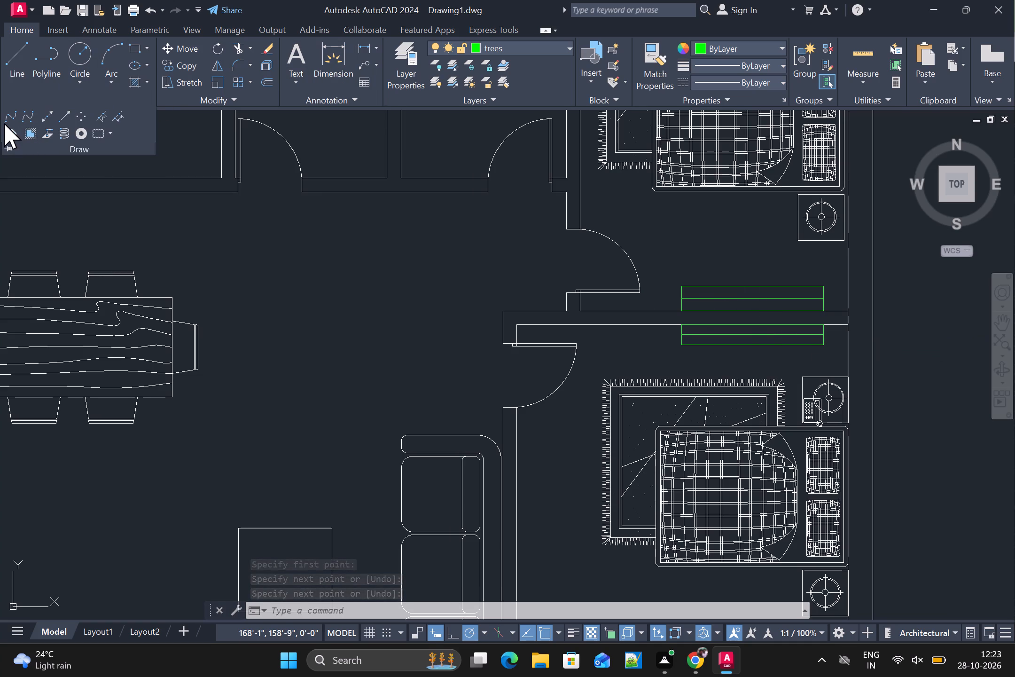
click(13, 114)
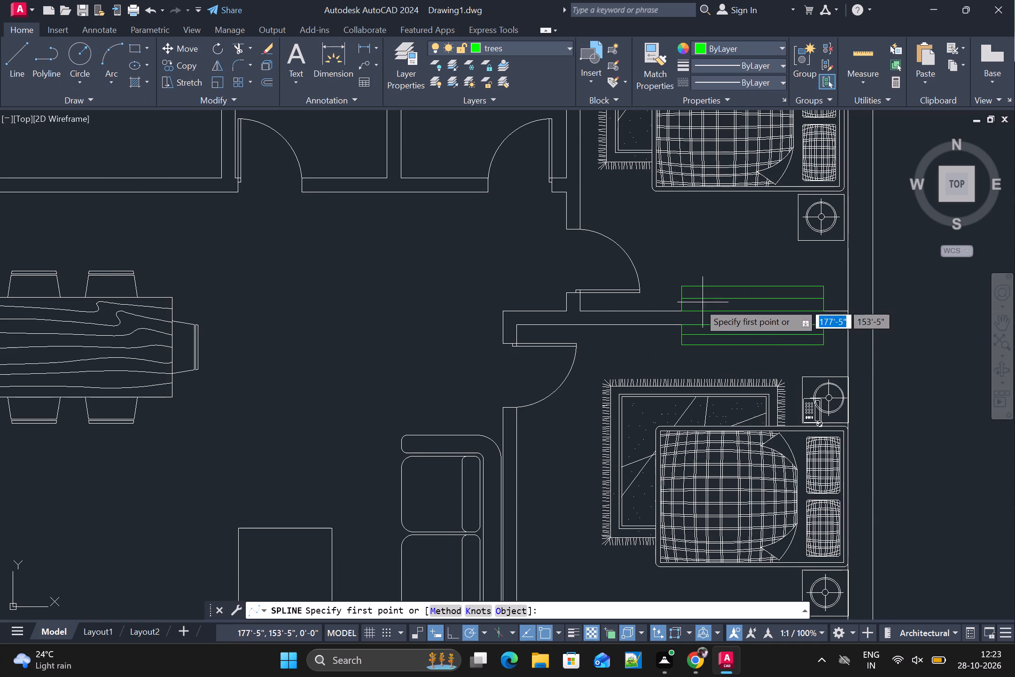
click(681, 307)
click(696, 287)
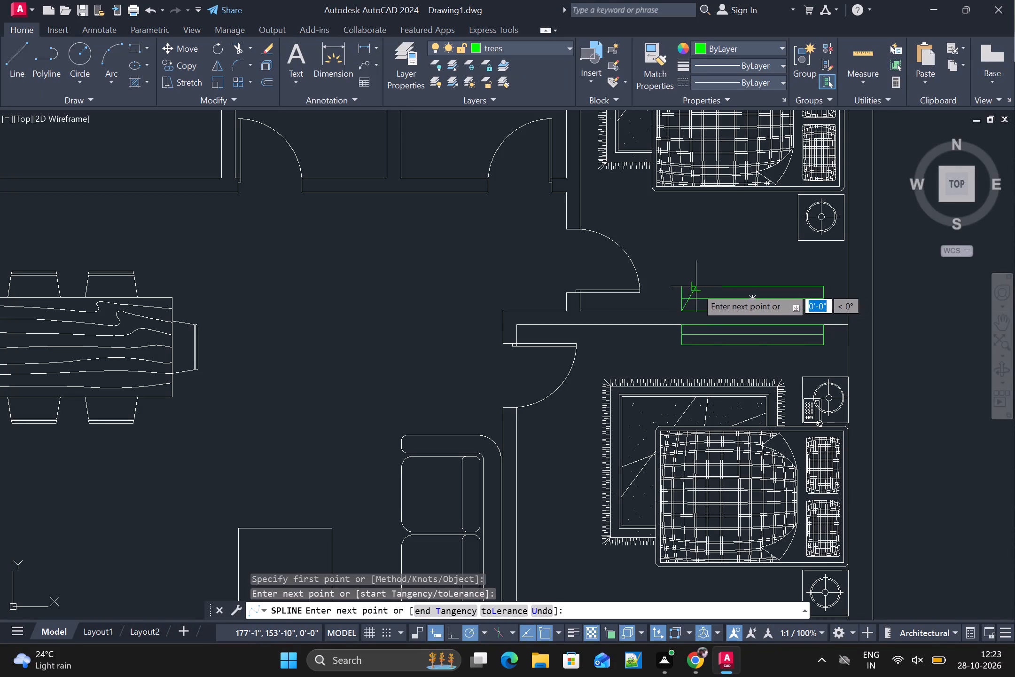
click(704, 309)
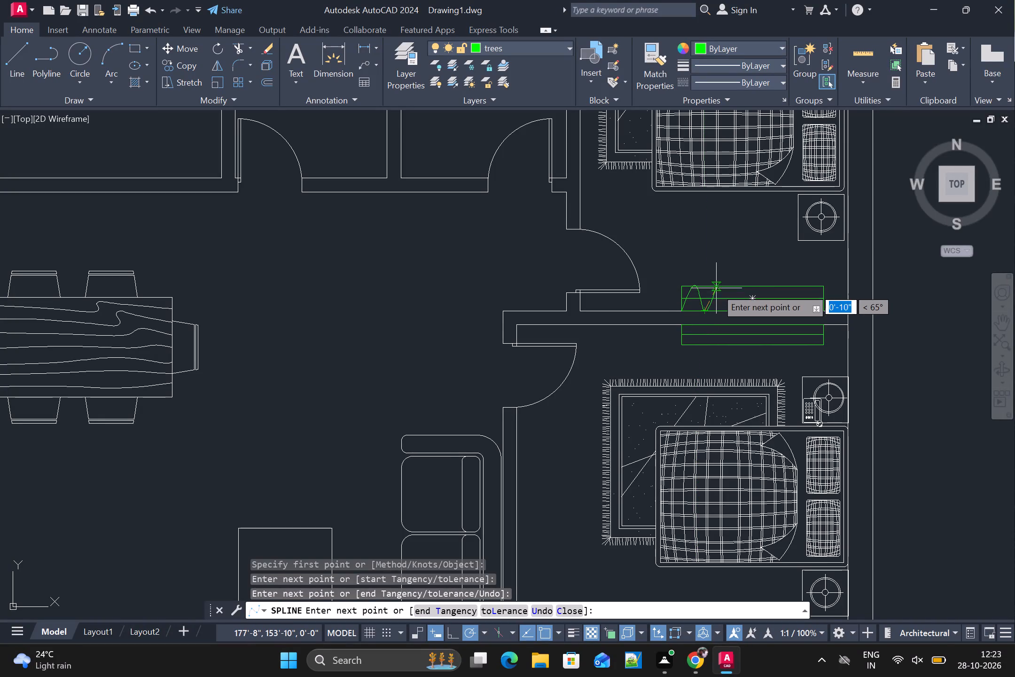
click(716, 287)
scroll(725, 308, up, 3)
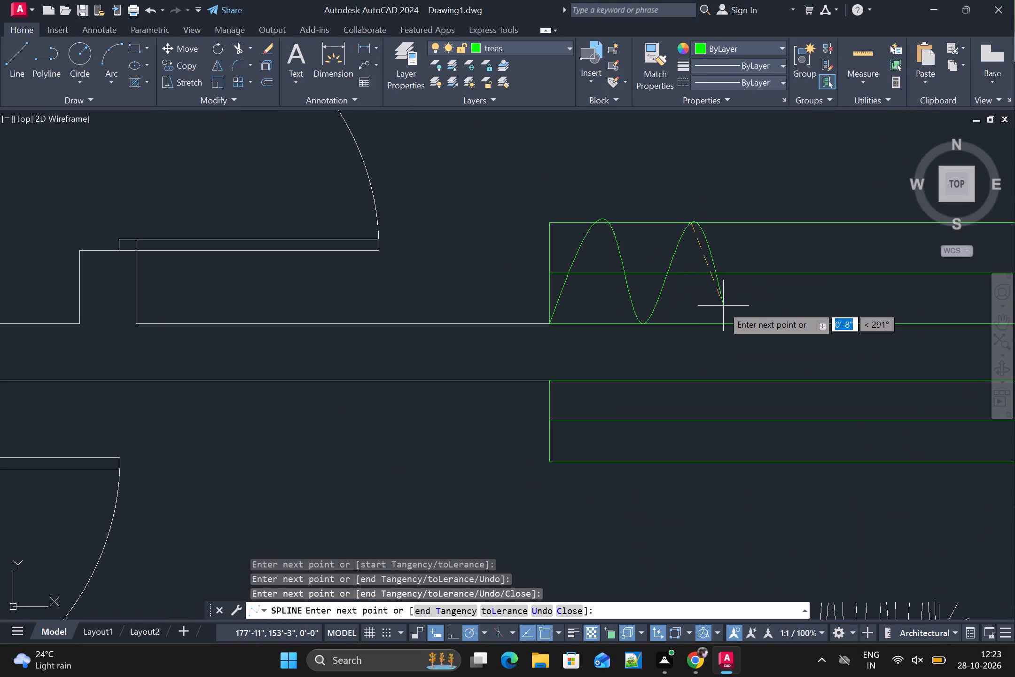
click(716, 323)
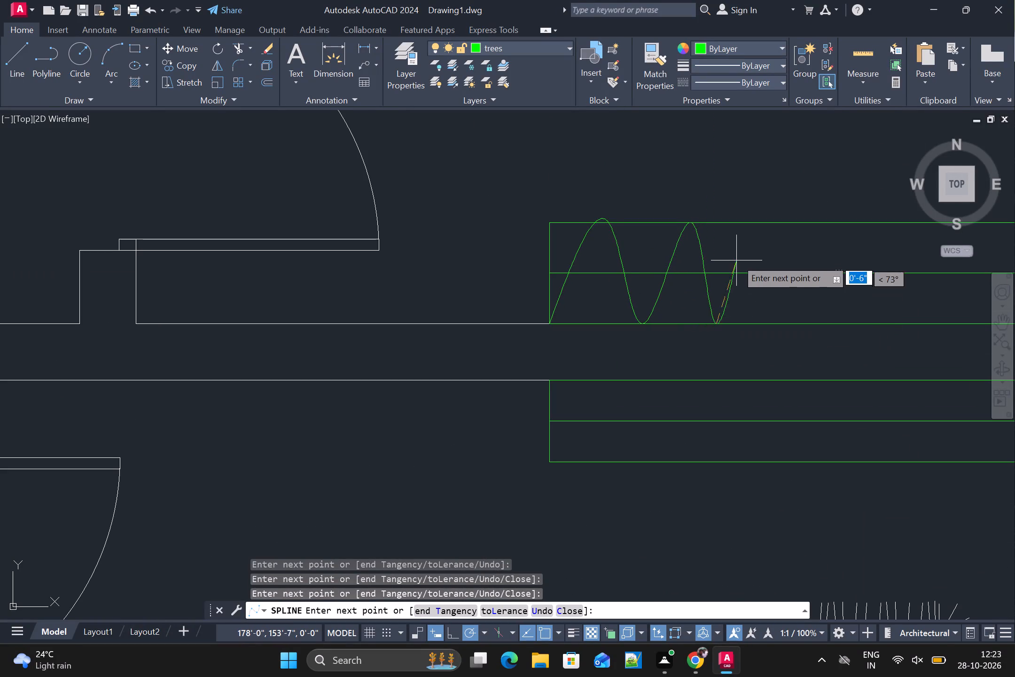
click(746, 222)
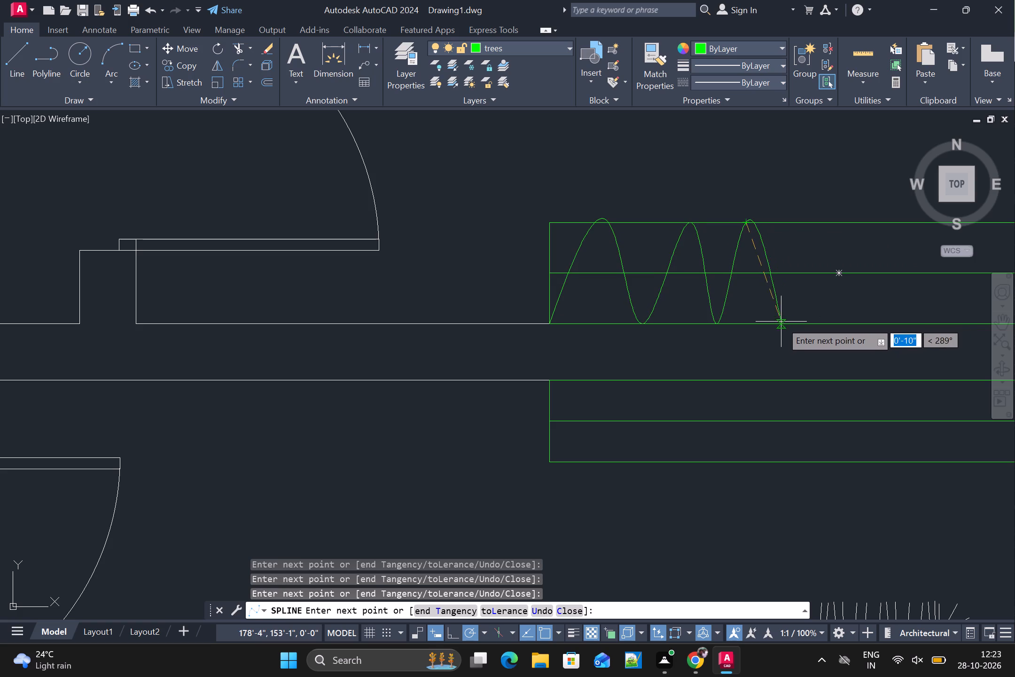
click(781, 322)
click(811, 222)
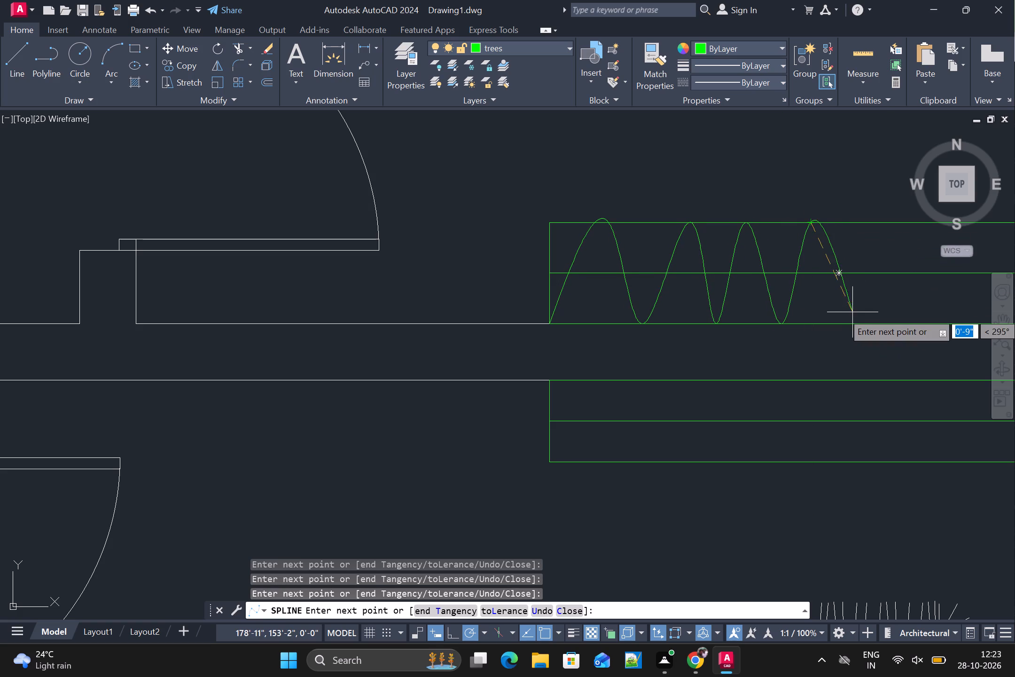
click(843, 322)
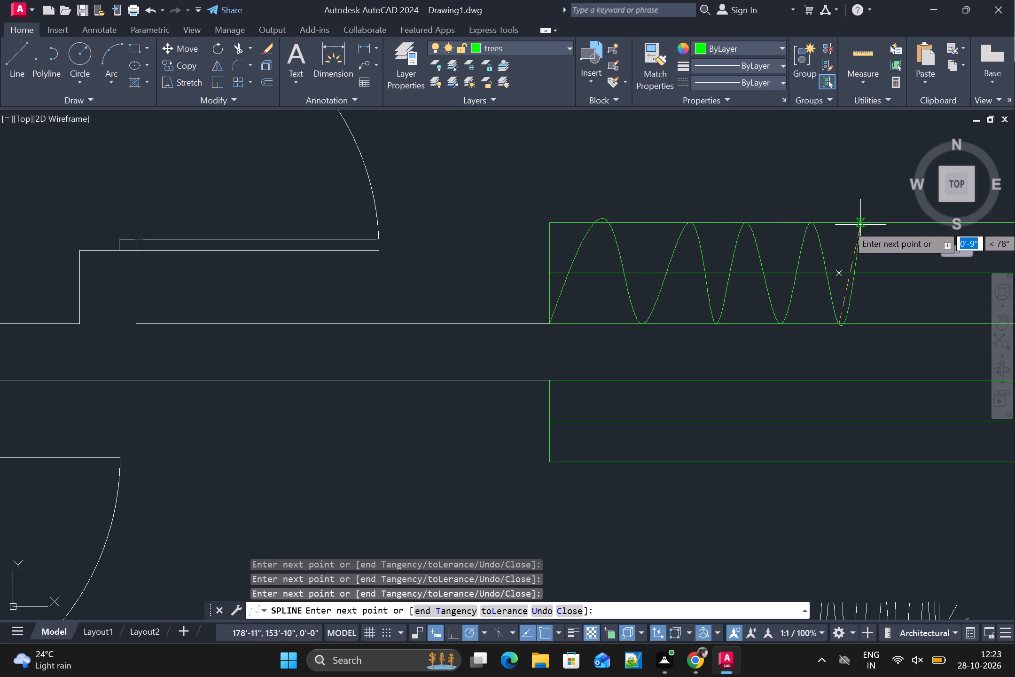
click(863, 225)
key(alt+Tab)
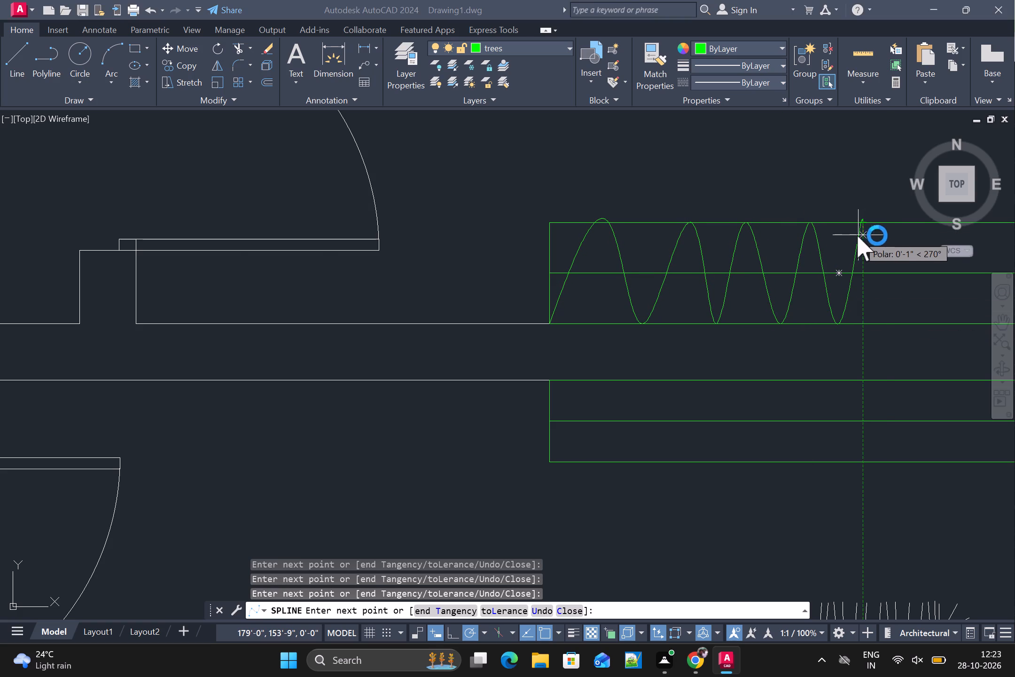
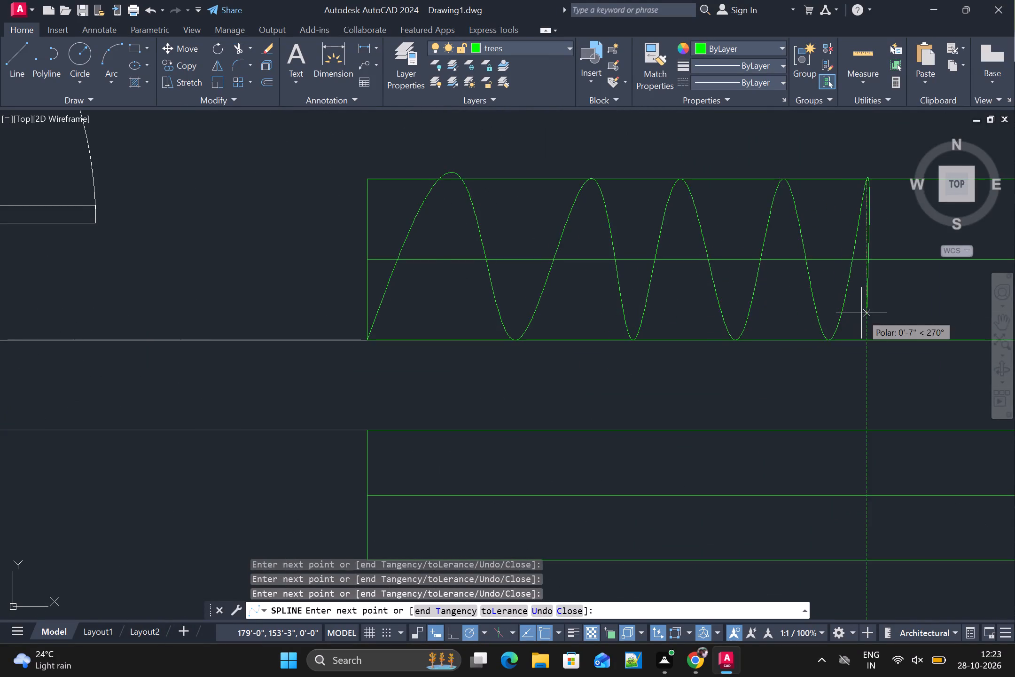
Continue the wavy spline eastward along the north rectangle with three more fit points, alternating between its lower and upper long edges.
alt+middle_drag(861, 313, 692, 336)
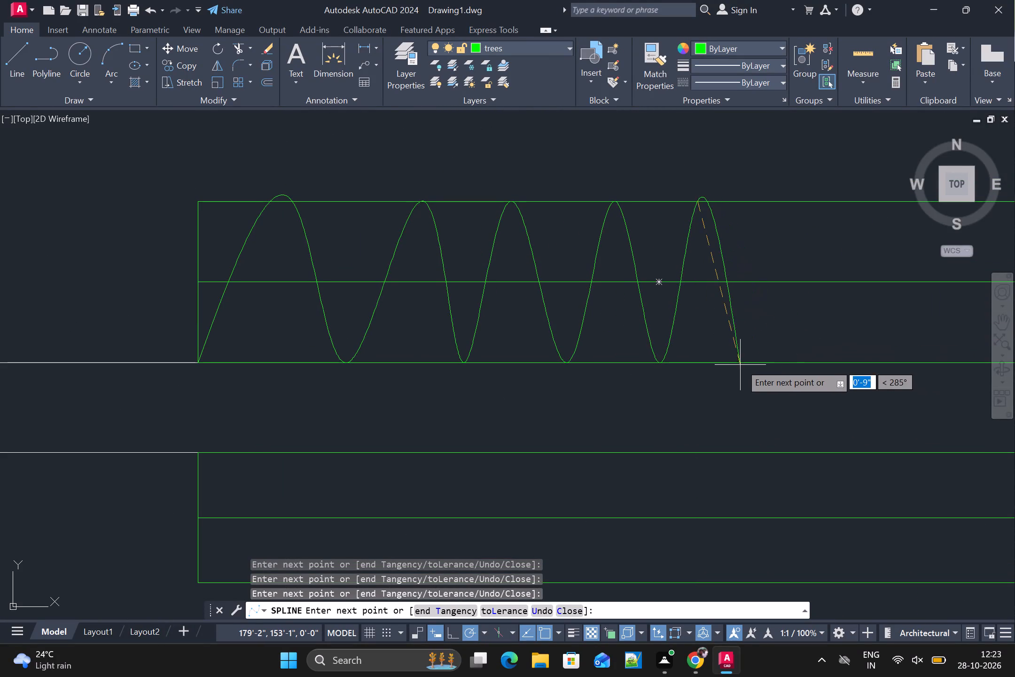
alt+click(748, 363)
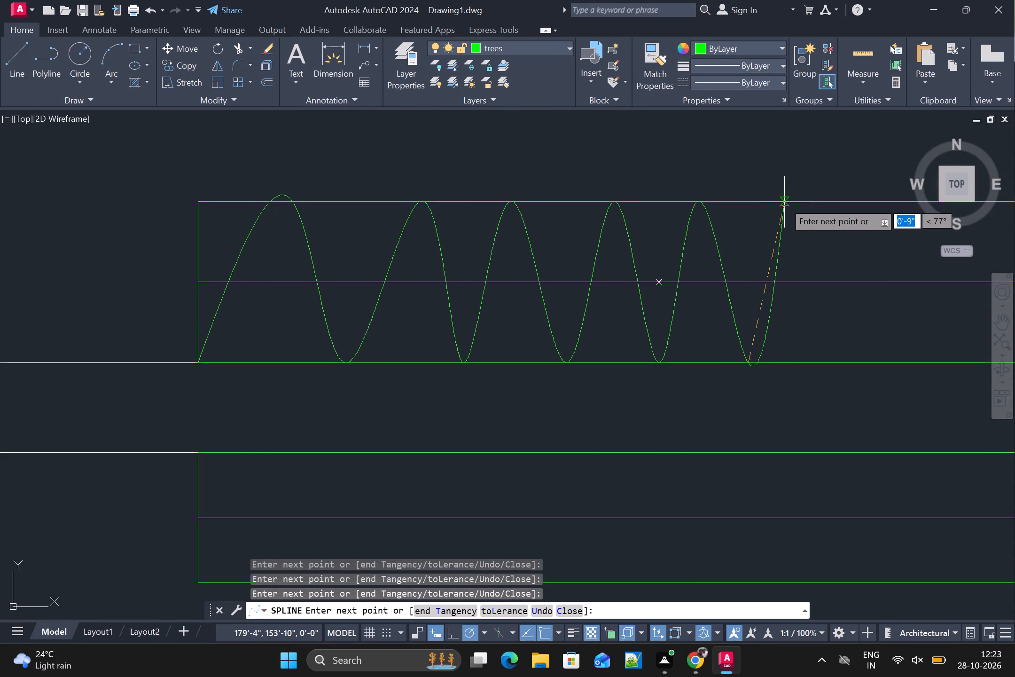
alt+click(784, 202)
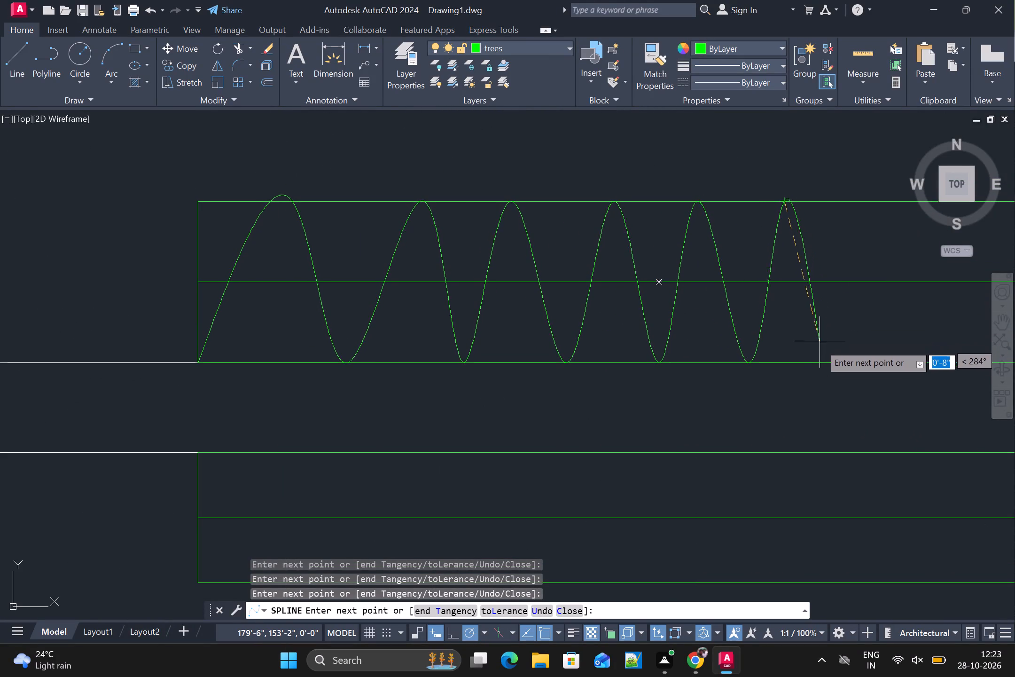
alt+click(810, 364)
alt+scroll(825, 352, down, 1)
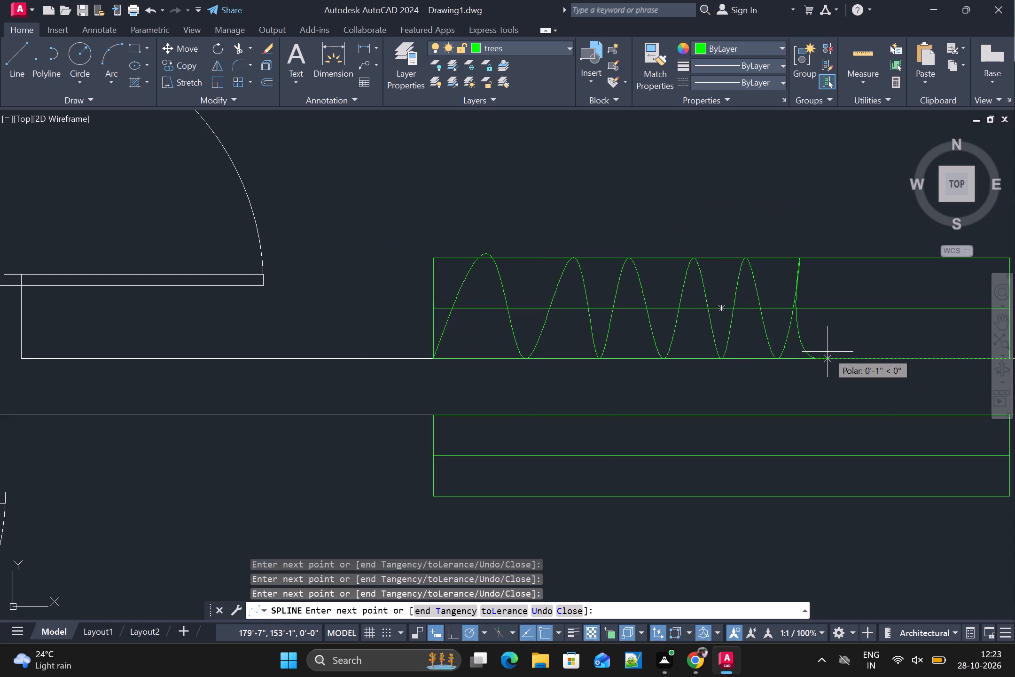
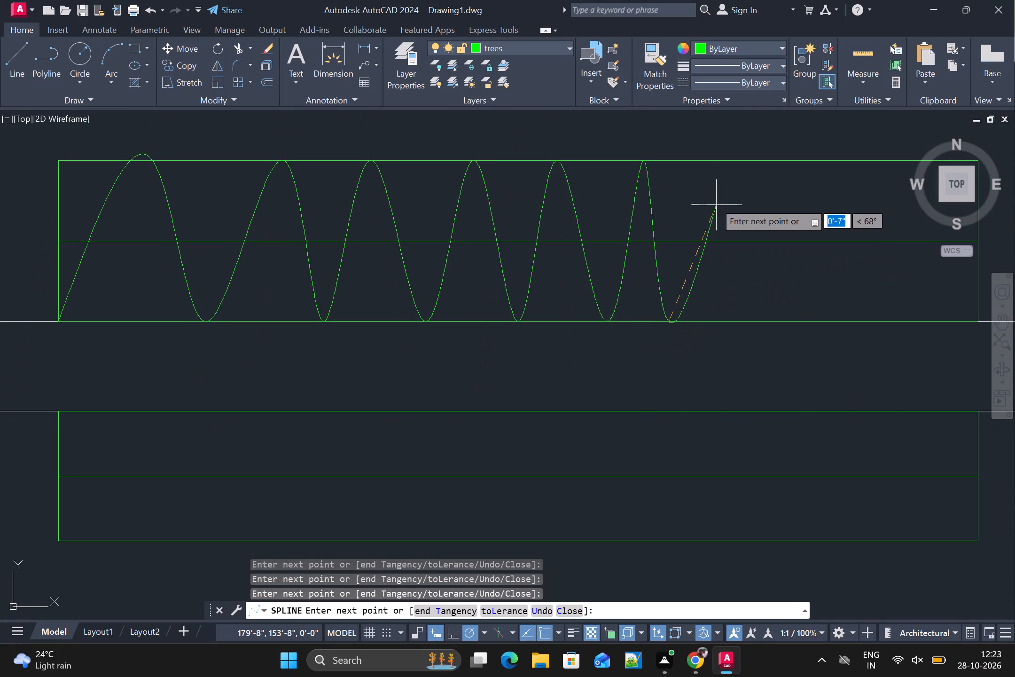
Finish the north rectangle's wavy spline with seven more alternating long-edge points, ending at the east end of its centre line.
click(715, 160)
click(756, 325)
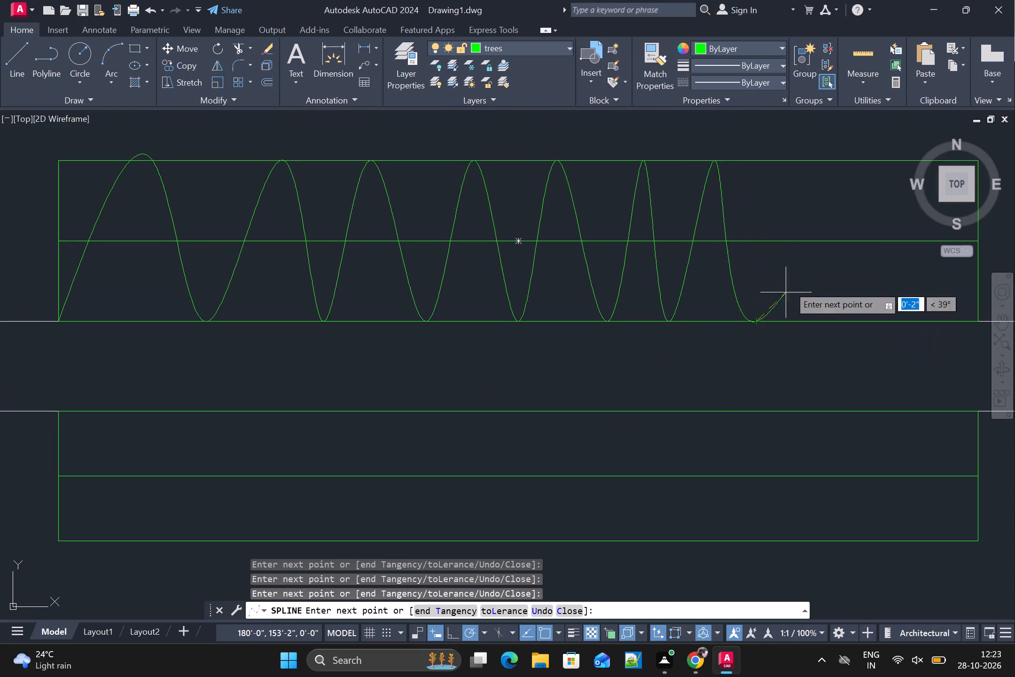
click(795, 160)
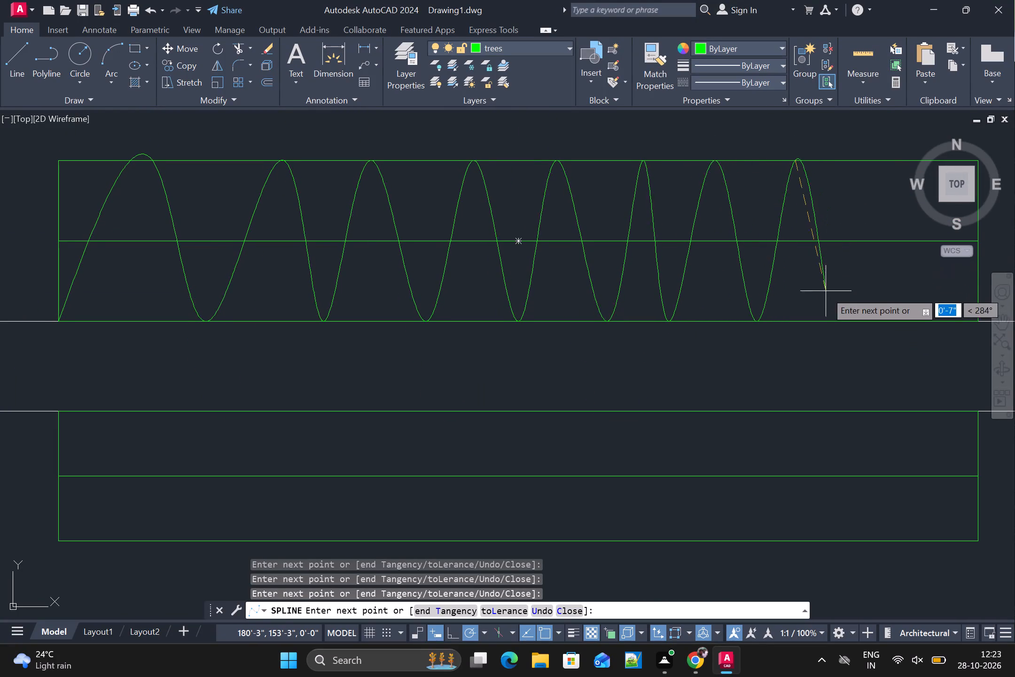
click(836, 321)
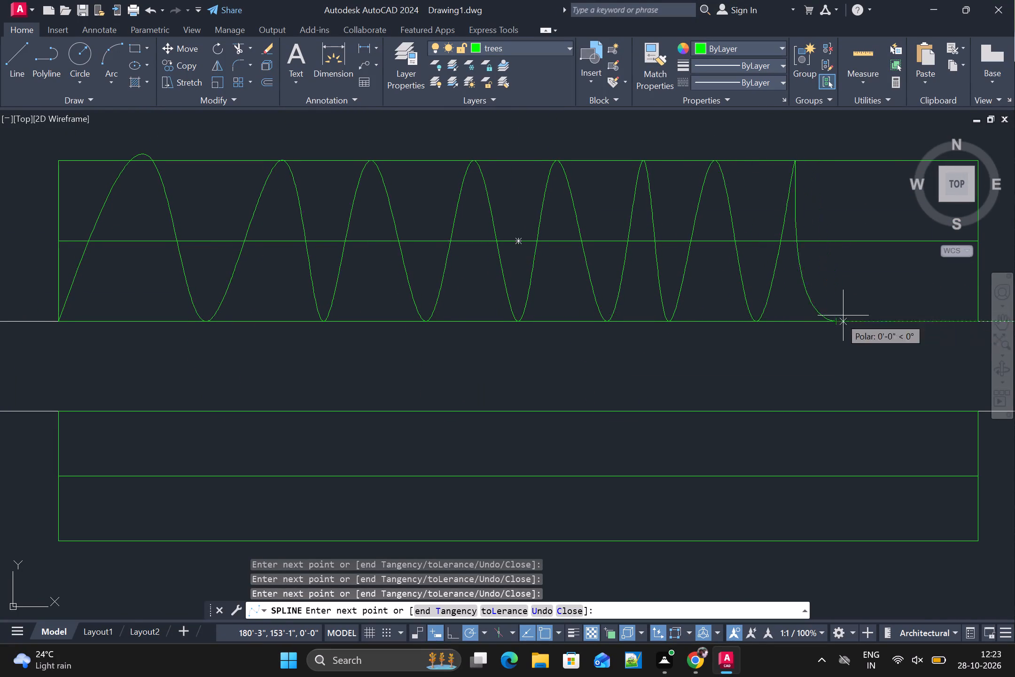
scroll(846, 313, down, 2)
middle_drag(835, 300, 709, 305)
scroll(732, 264, up, 1)
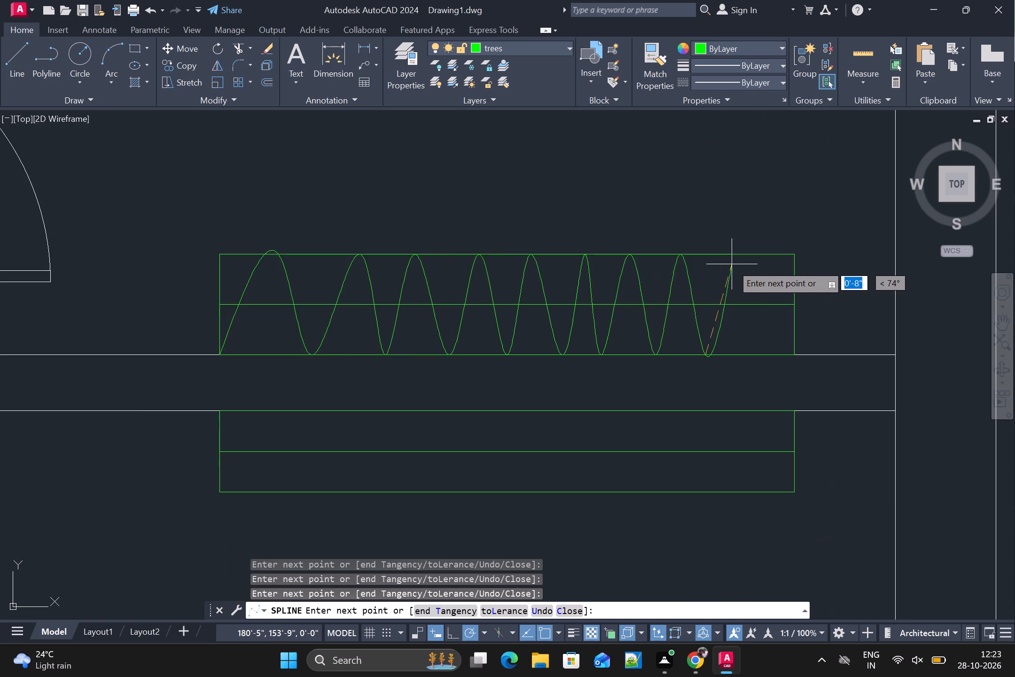
click(734, 254)
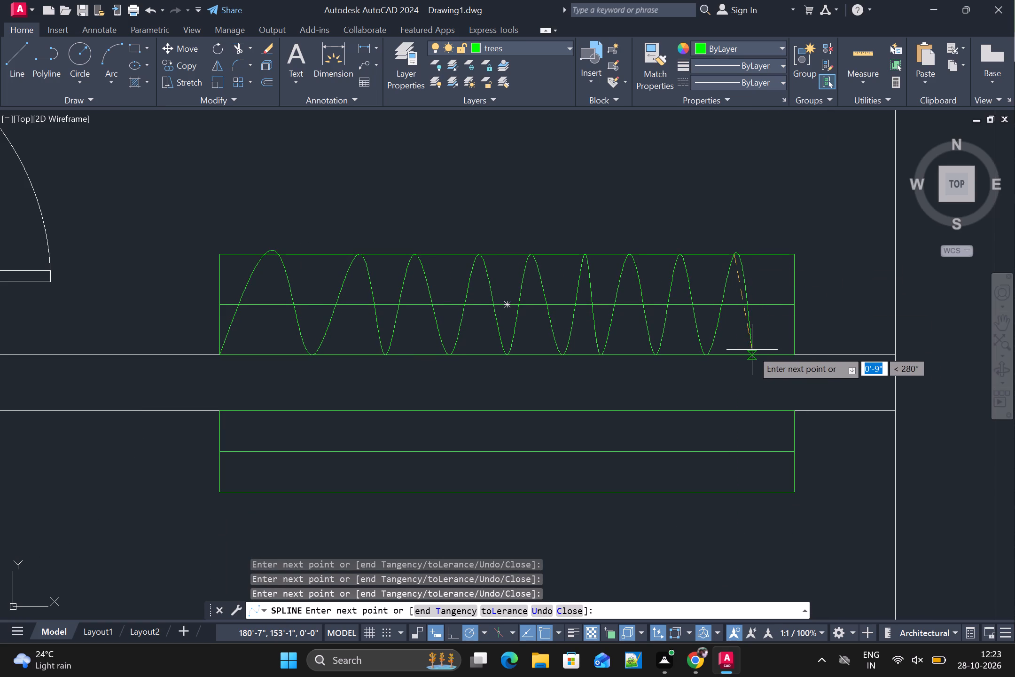
click(750, 354)
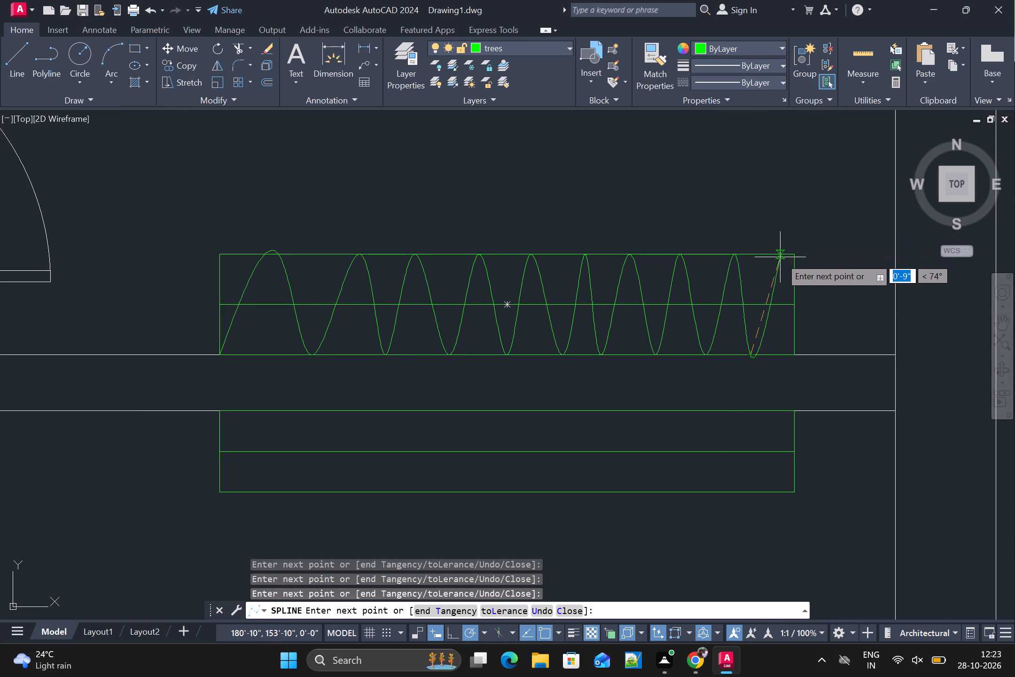
click(780, 252)
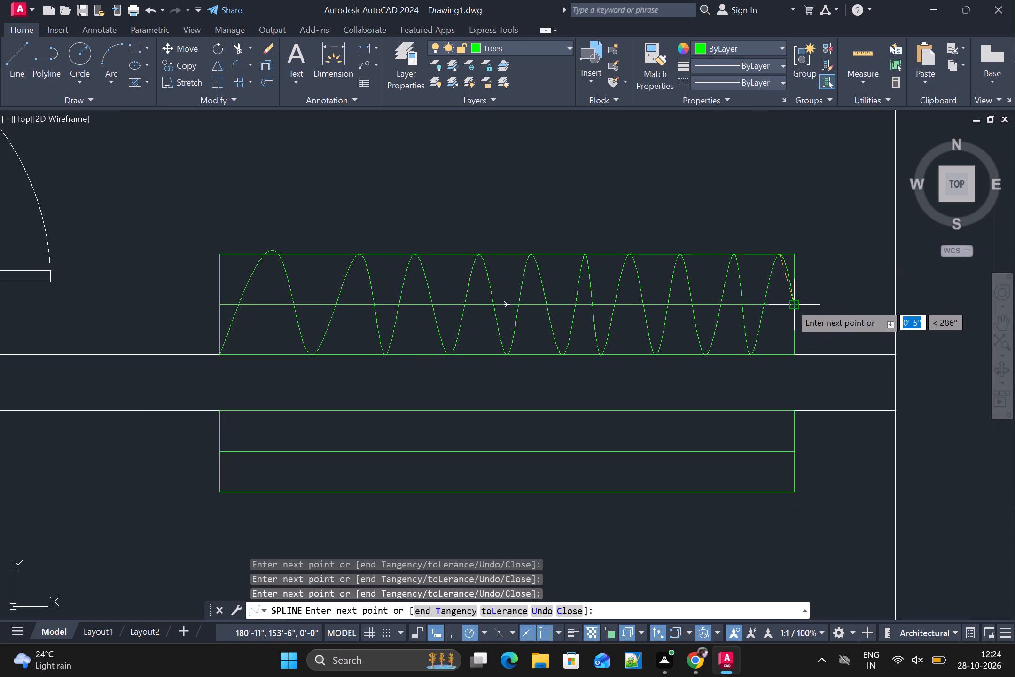
click(790, 304)
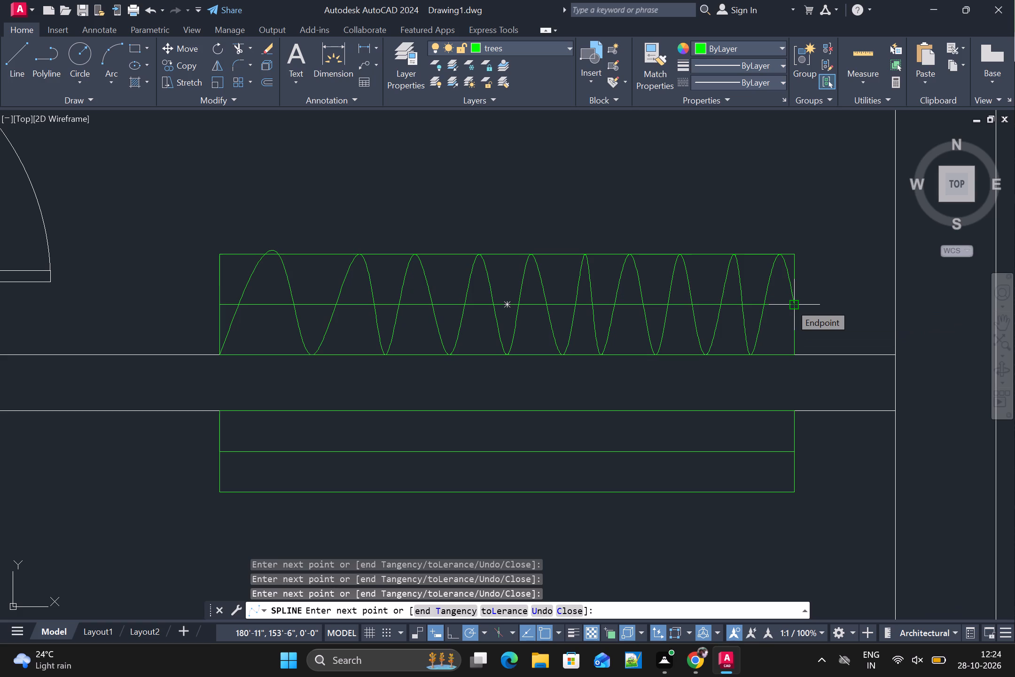
click(790, 304)
key(space)
Start a wavy spline at the south rectangle's southwest corner and add seven fit points eastward, alternating between its upper and lower long edges.
scroll(802, 328, down, 1)
scroll(744, 338, down, 1)
middle_drag(574, 390, 629, 353)
key(space)
scroll(609, 360, up, 2)
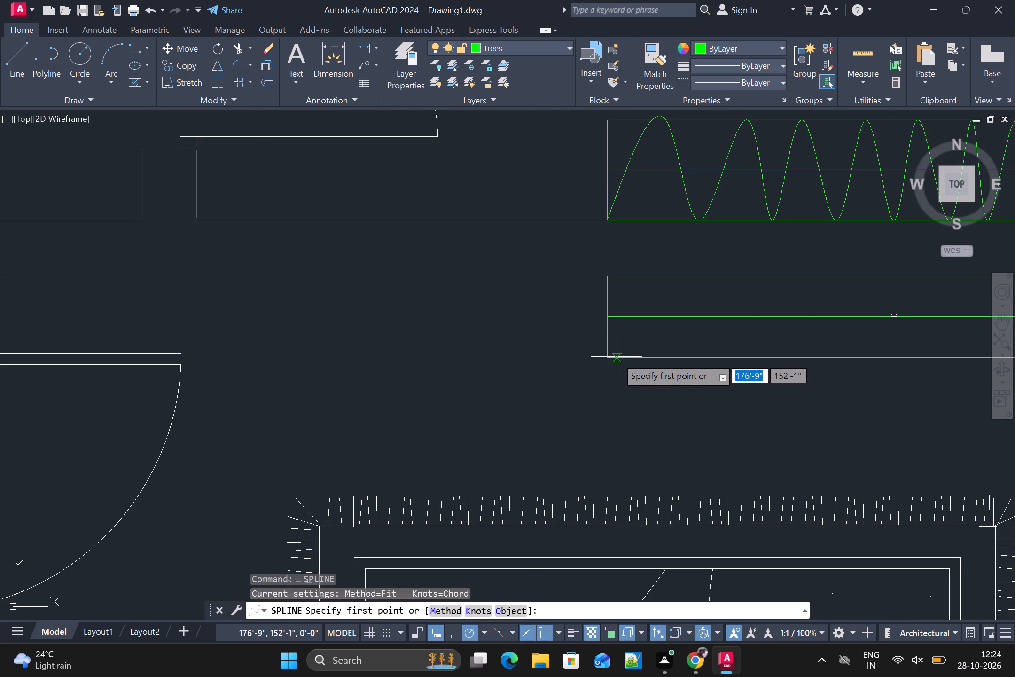
click(611, 359)
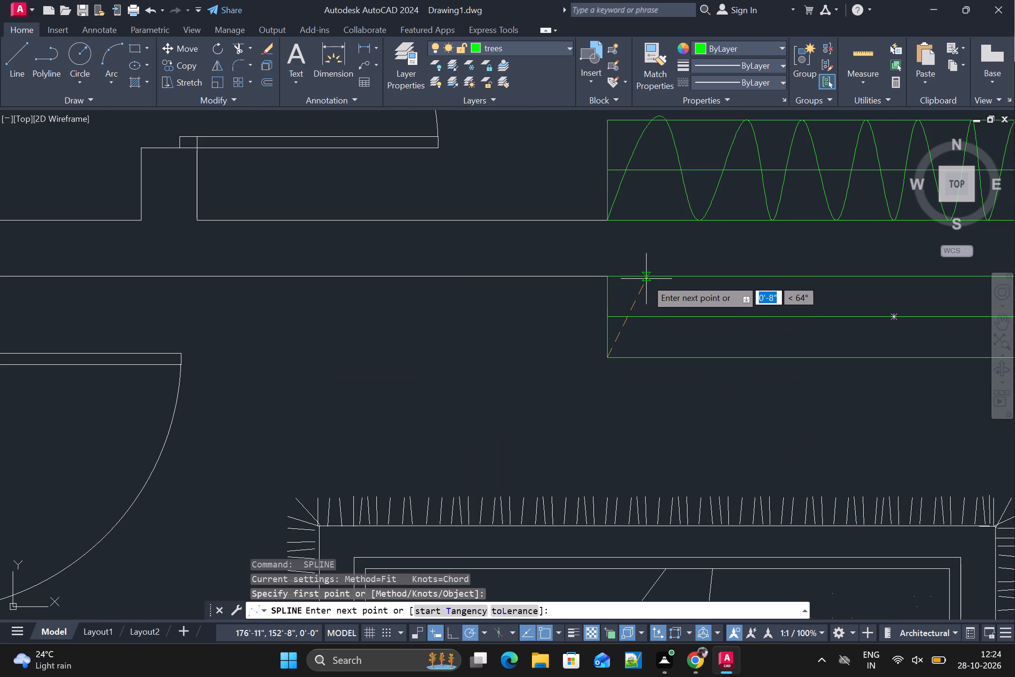
click(646, 279)
click(674, 357)
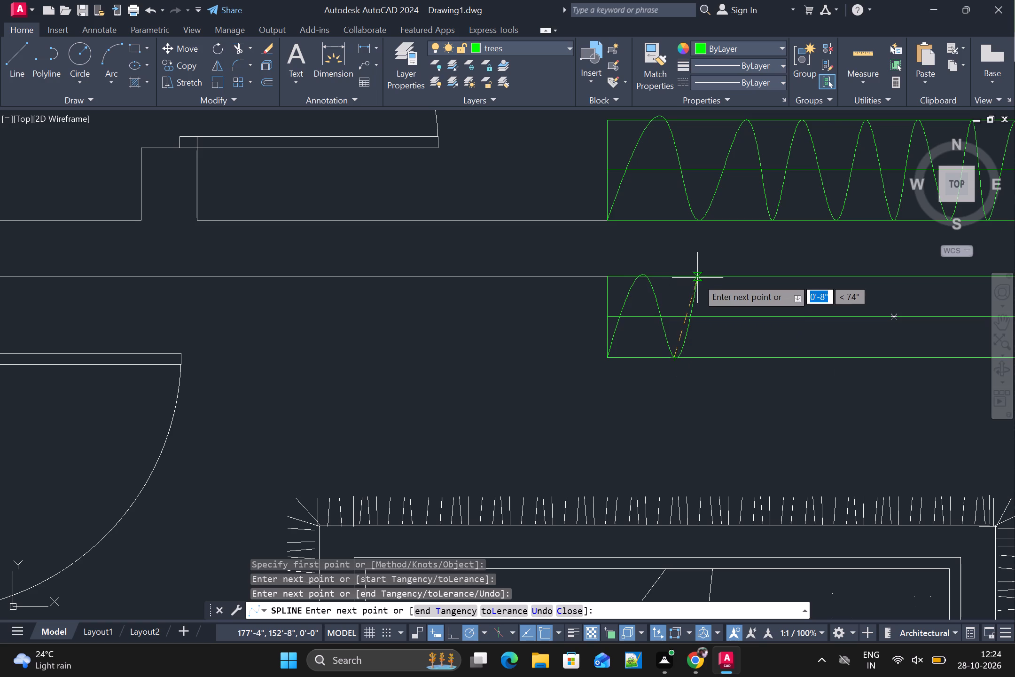
click(697, 278)
click(729, 360)
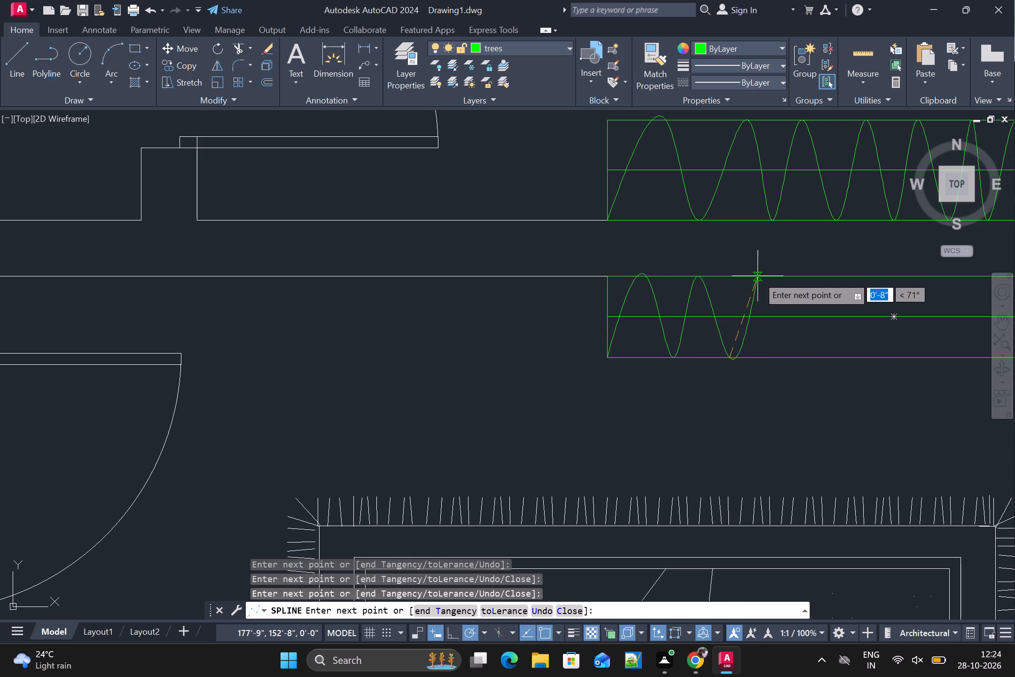
click(757, 276)
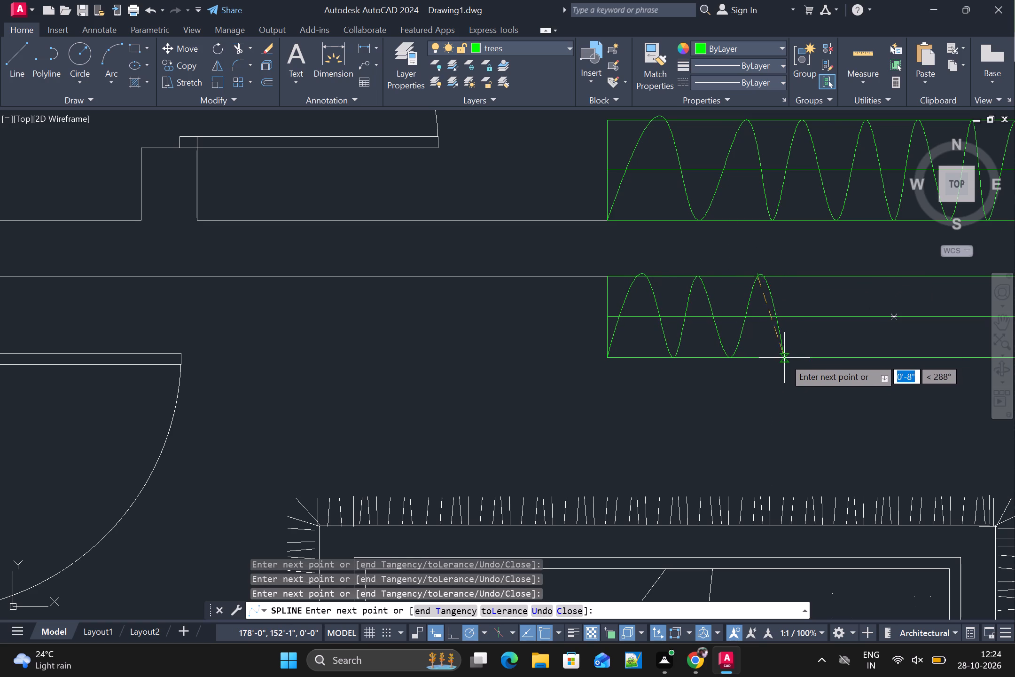
click(785, 358)
click(811, 277)
Continue the south rectangle's wavy spline eastward with five more fit points, alternating between its lower and upper long edges.
scroll(808, 291, down, 1)
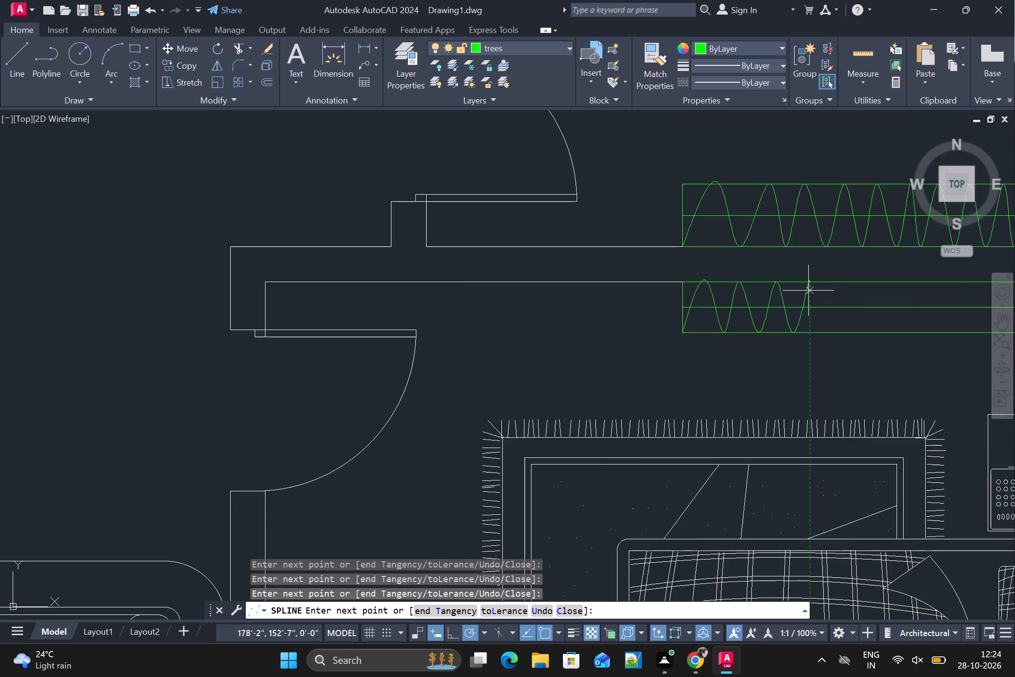
scroll(808, 293, down, 3)
middle_drag(828, 302, 775, 307)
scroll(772, 306, up, 3)
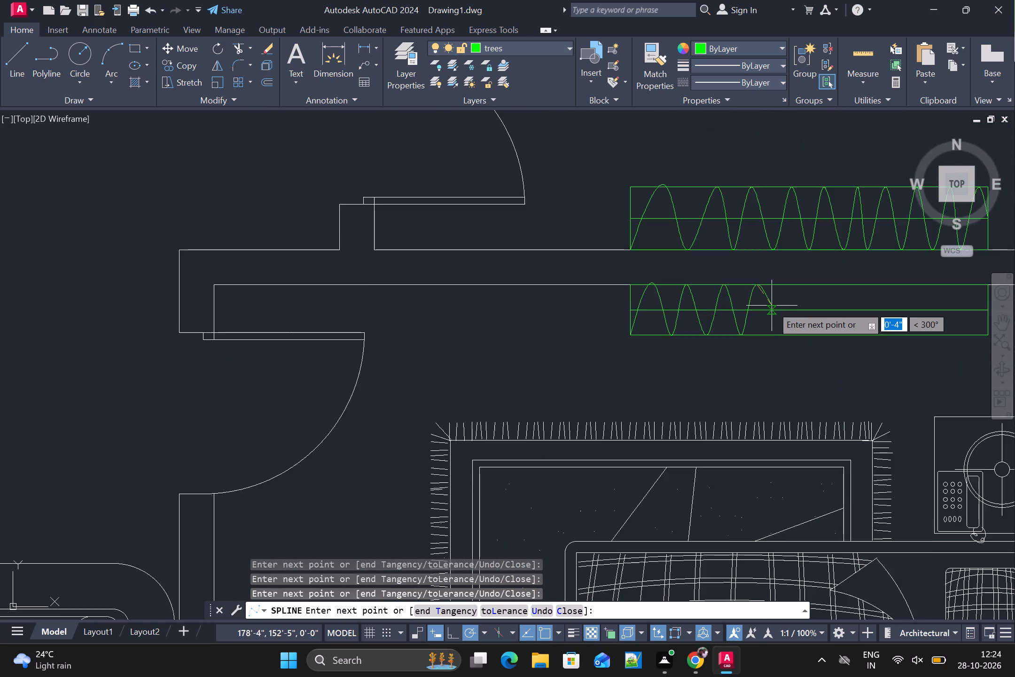
scroll(773, 306, up, 3)
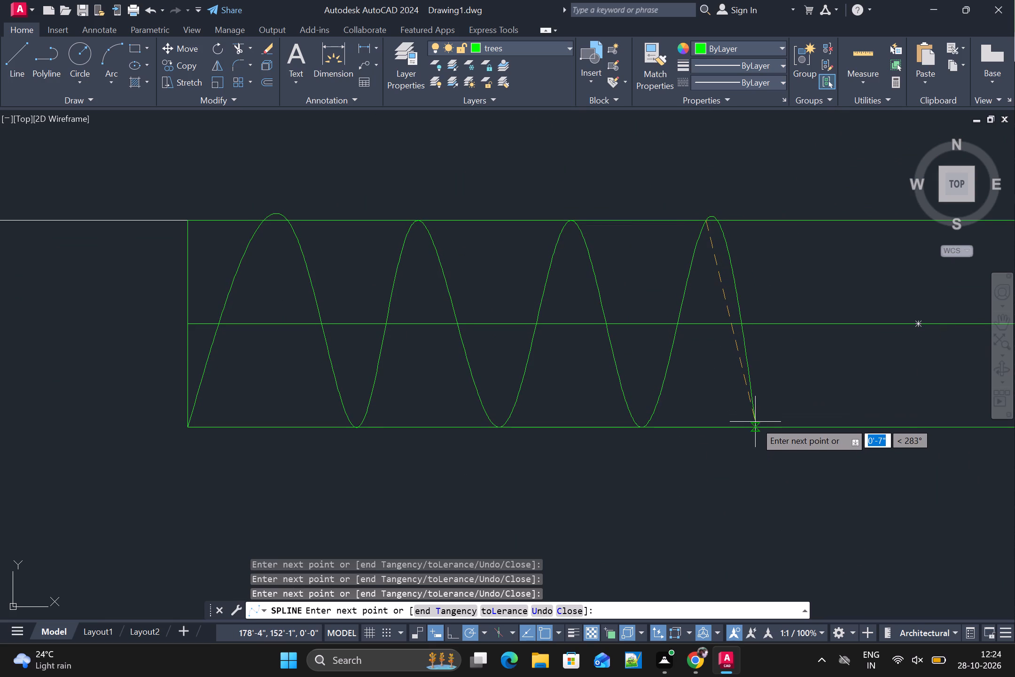
click(756, 427)
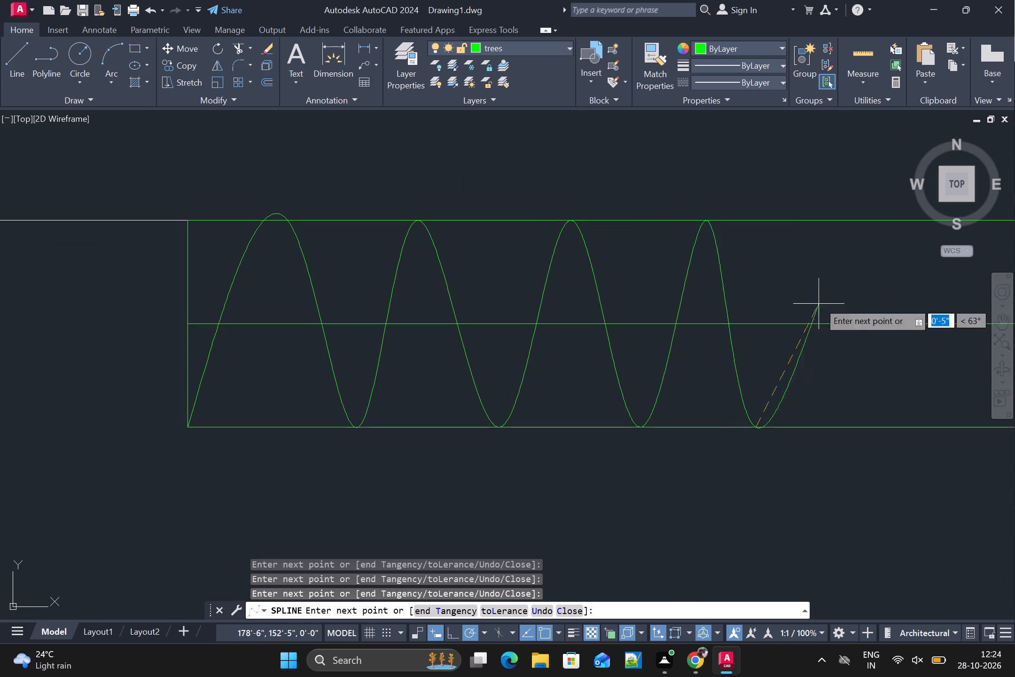
click(791, 223)
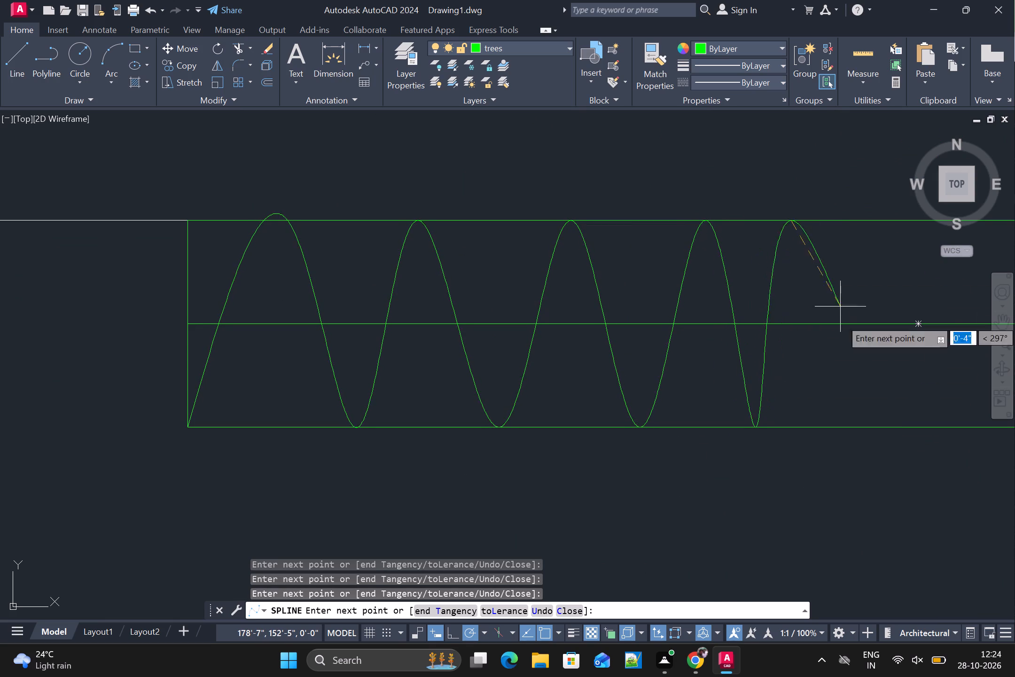
click(854, 427)
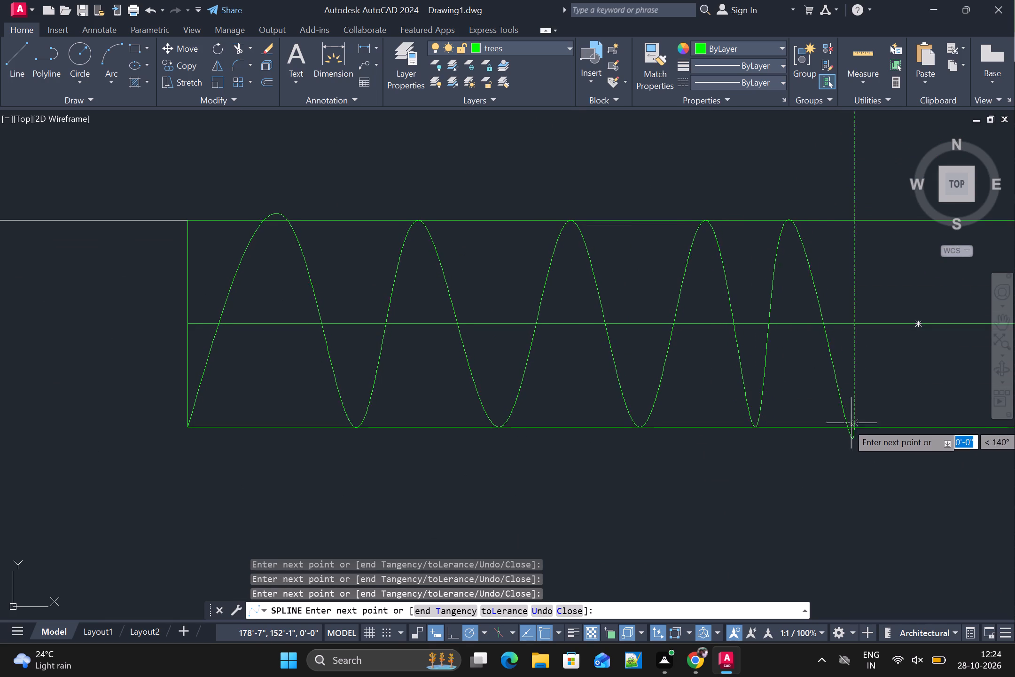
scroll(850, 423, down, 3)
middle_drag(822, 426, 699, 412)
scroll(804, 404, up, 3)
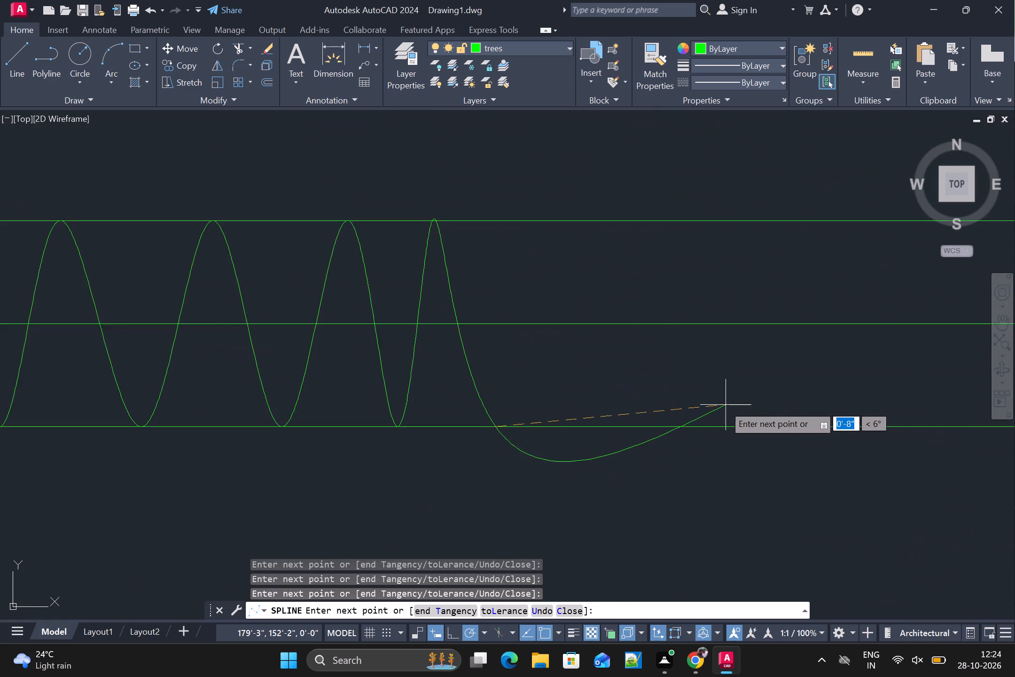
scroll(687, 406, down, 2)
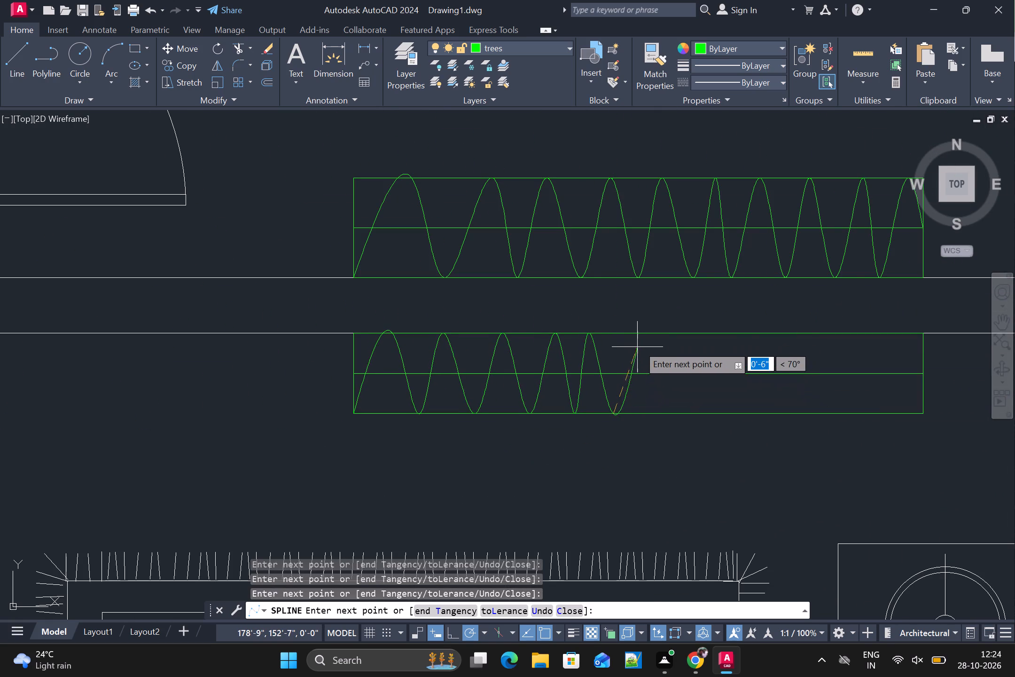
click(642, 331)
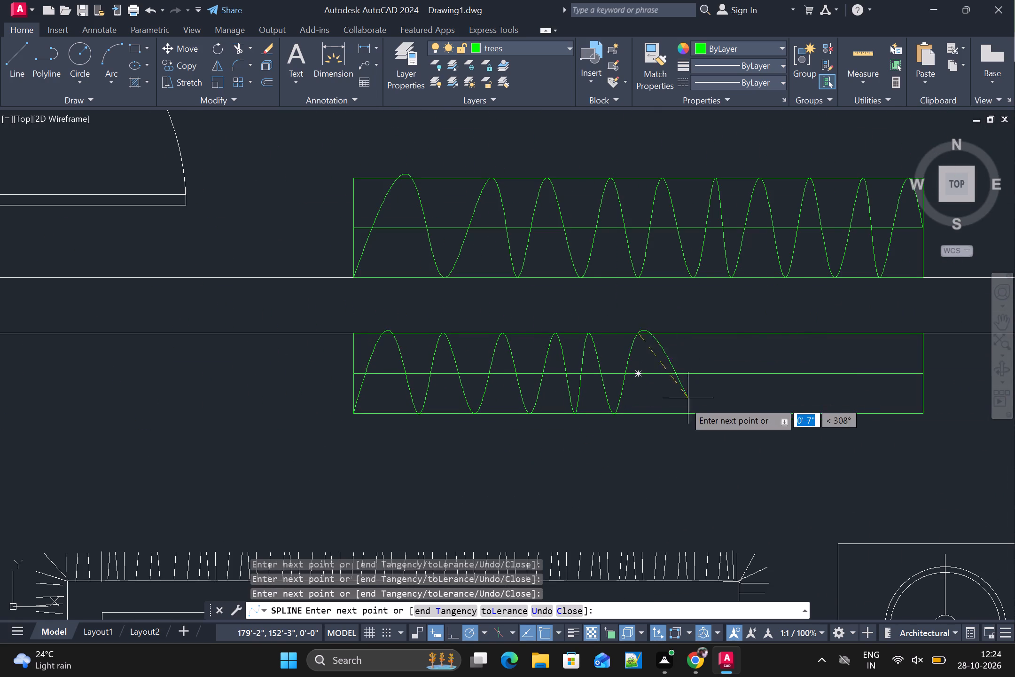
click(668, 415)
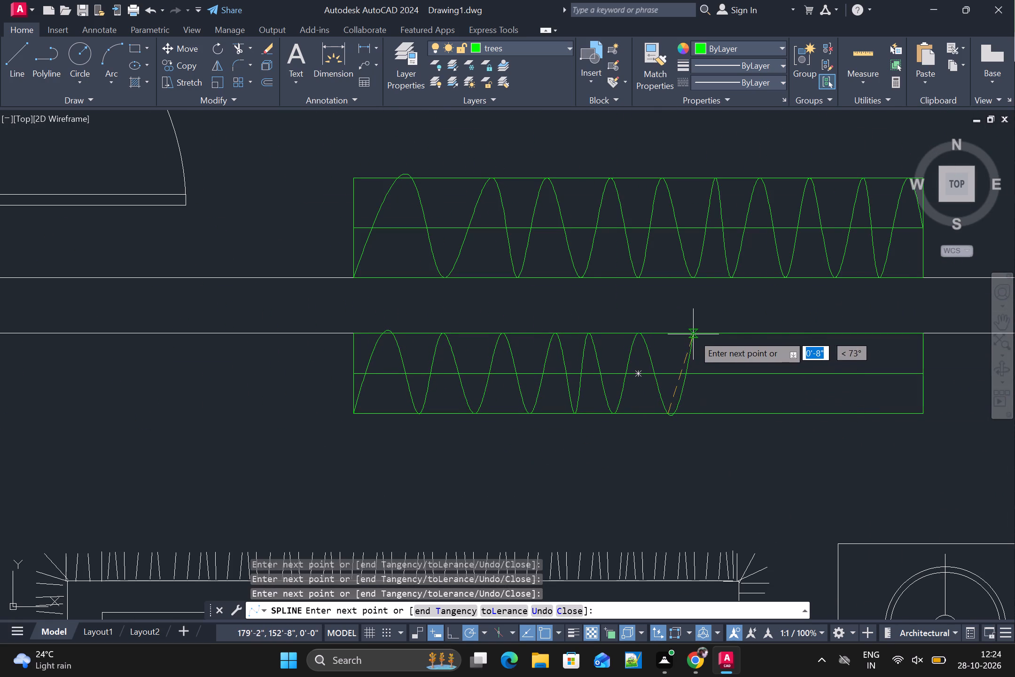
Finish the south rectangle's spline with nine more alternating long-edge points, ending at the east end of its centre line.
click(693, 334)
click(734, 413)
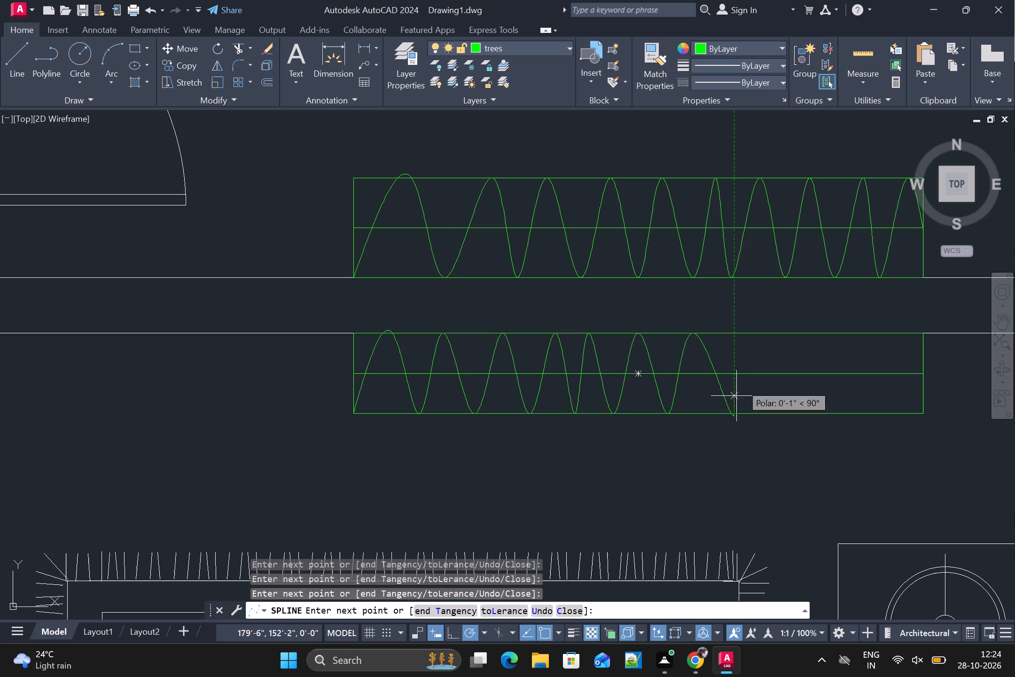
click(751, 334)
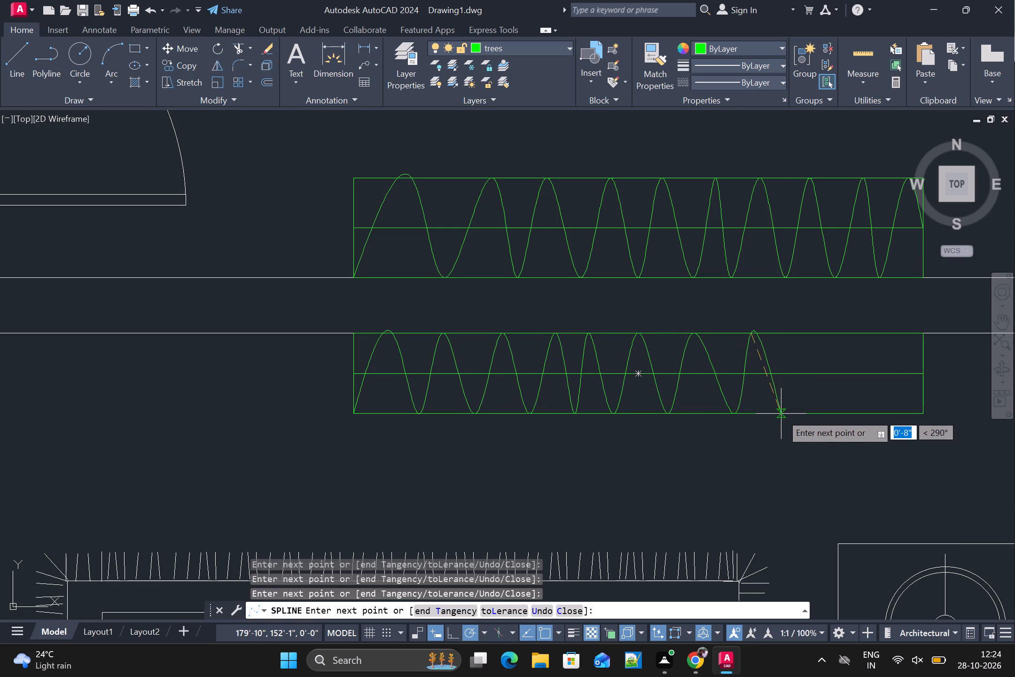
click(781, 414)
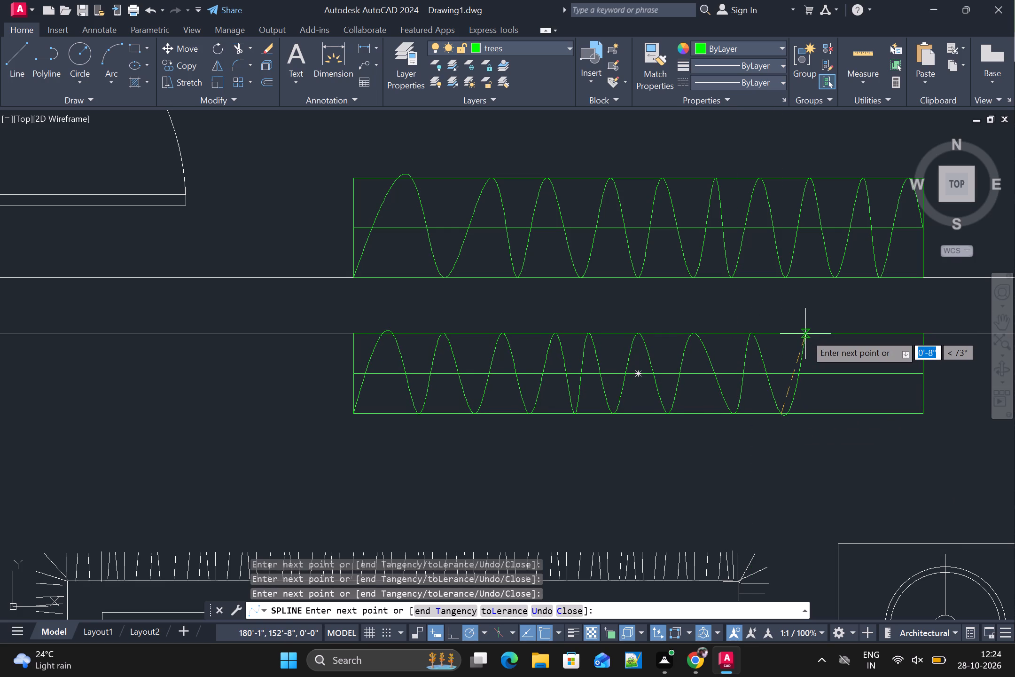
click(805, 334)
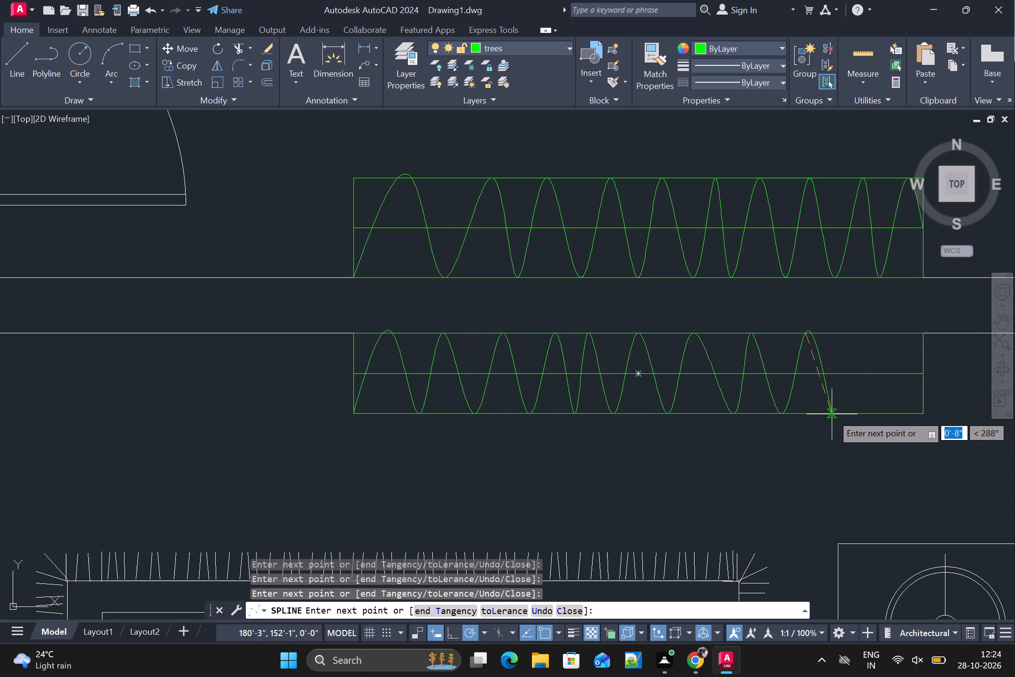
click(830, 414)
click(858, 333)
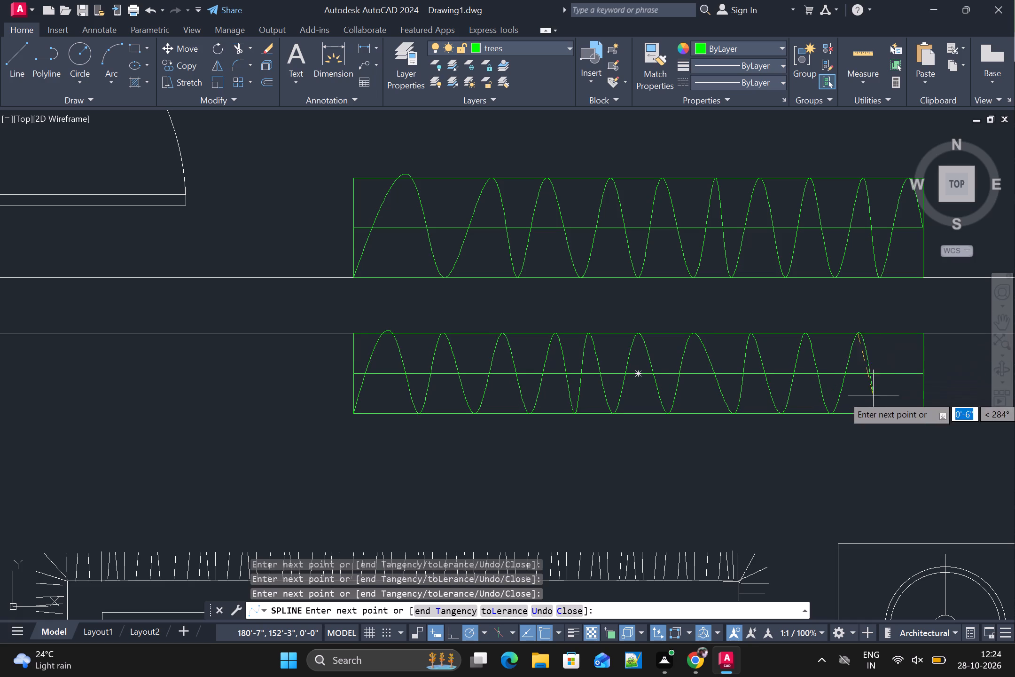
click(882, 412)
click(899, 335)
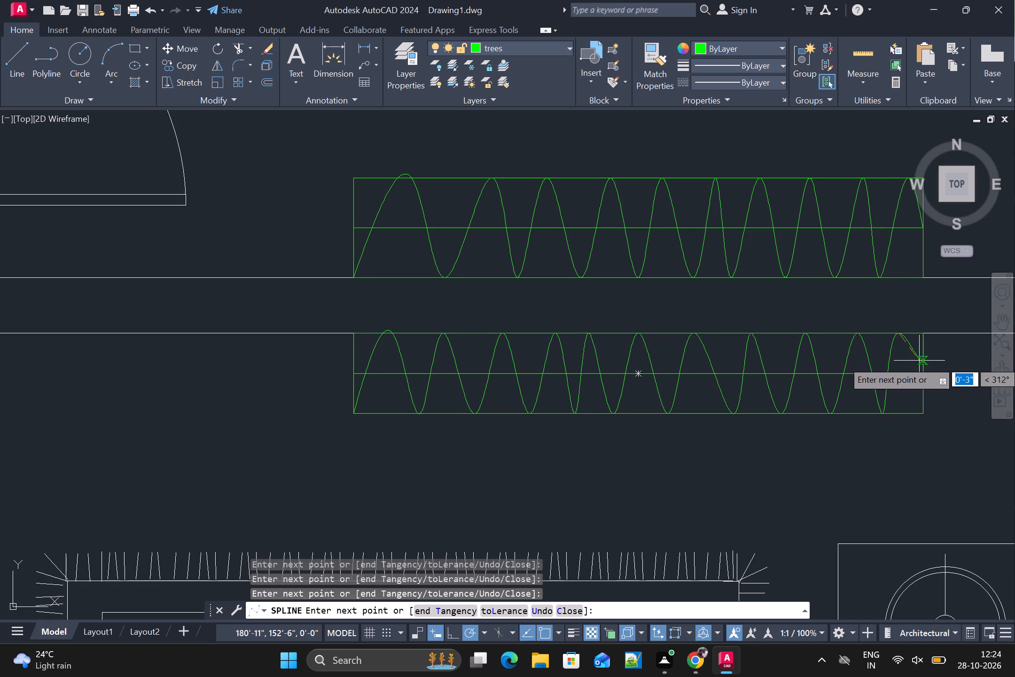
click(919, 375)
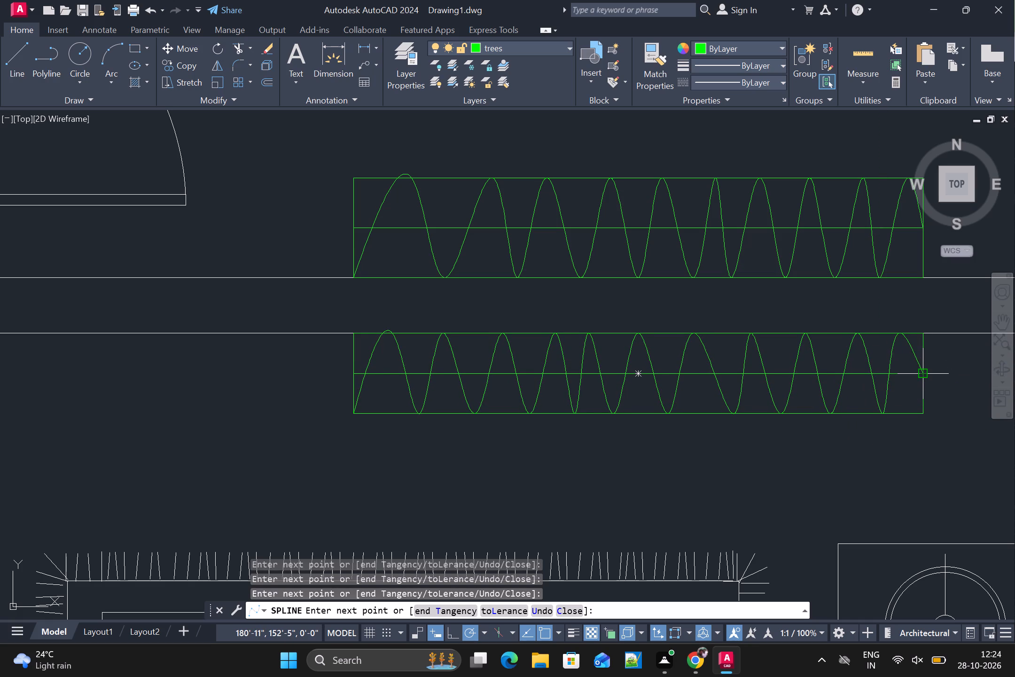
key(space)
Review the wavy splines in both bedroom wall units, and examine the whole floor plan.
scroll(918, 375, down, 2)
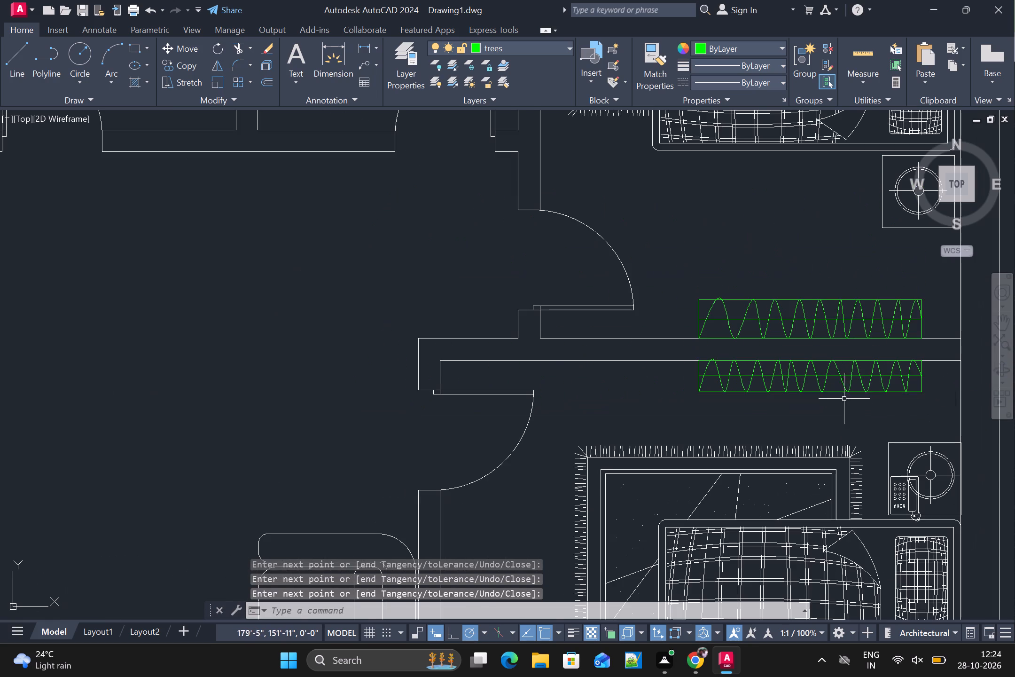
scroll(787, 387, up, 1)
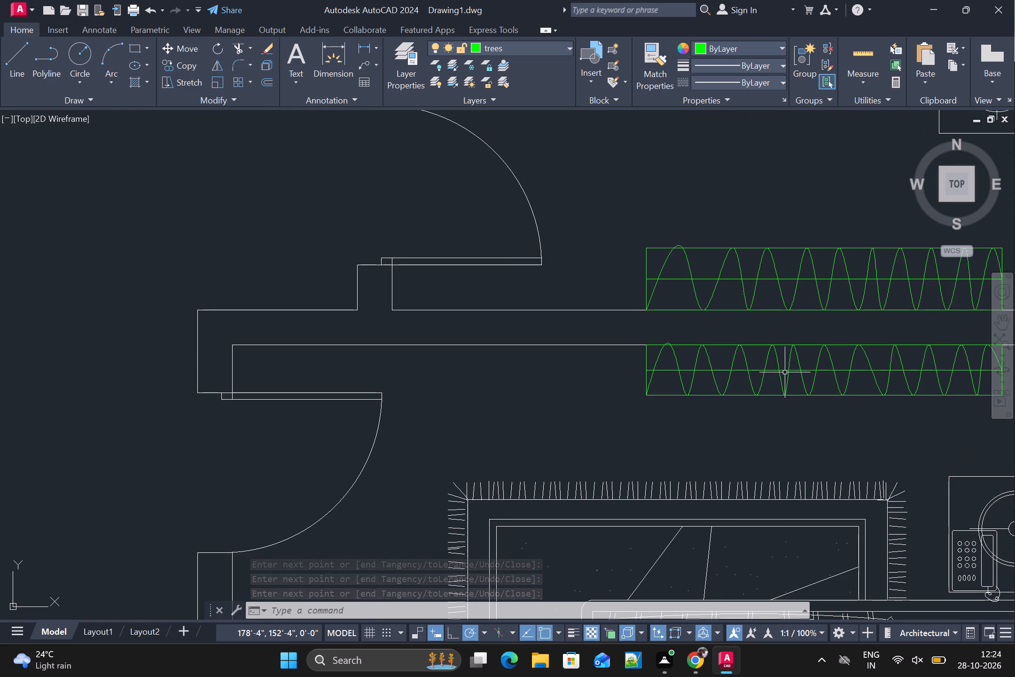
scroll(693, 378, down, 3)
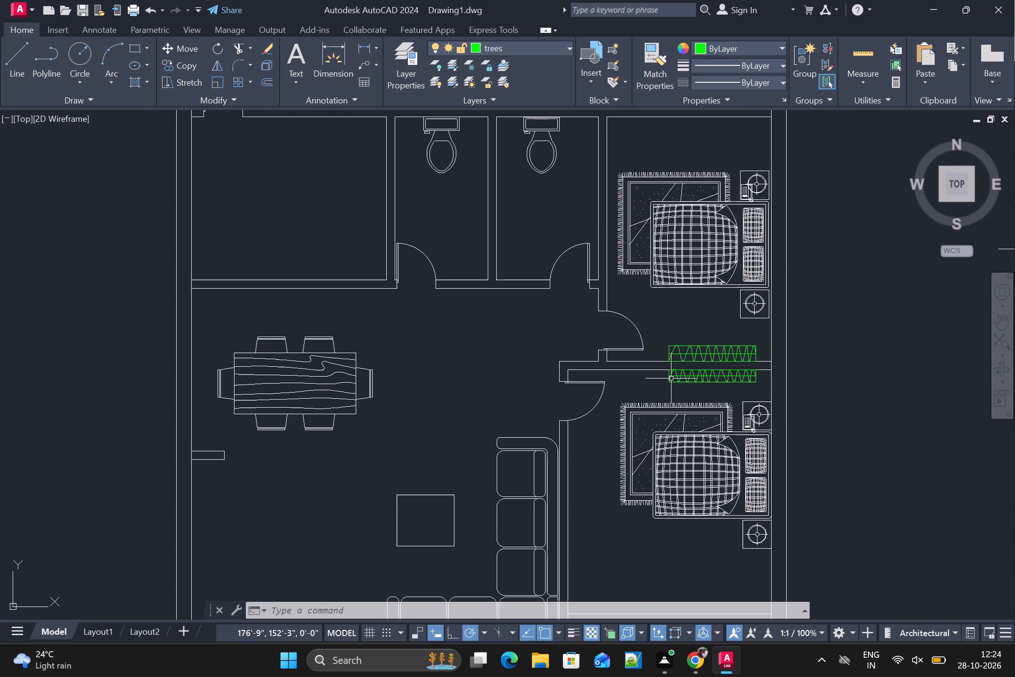
scroll(669, 373, down, 1)
scroll(606, 344, up, 2)
scroll(606, 343, down, 1)
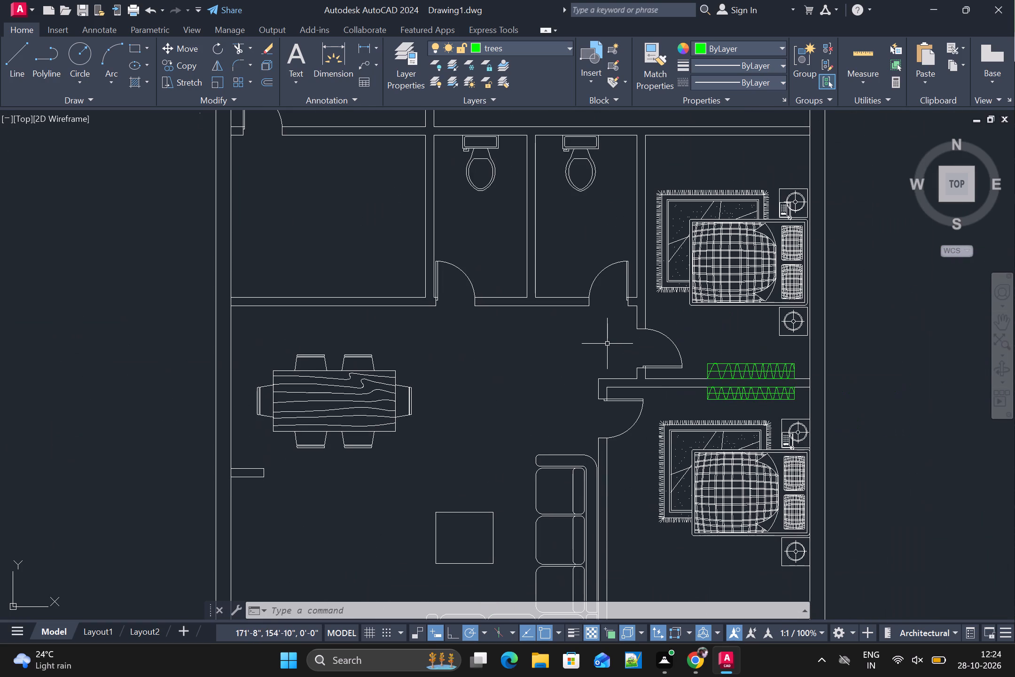
scroll(607, 344, down, 1)
scroll(572, 315, down, 1)
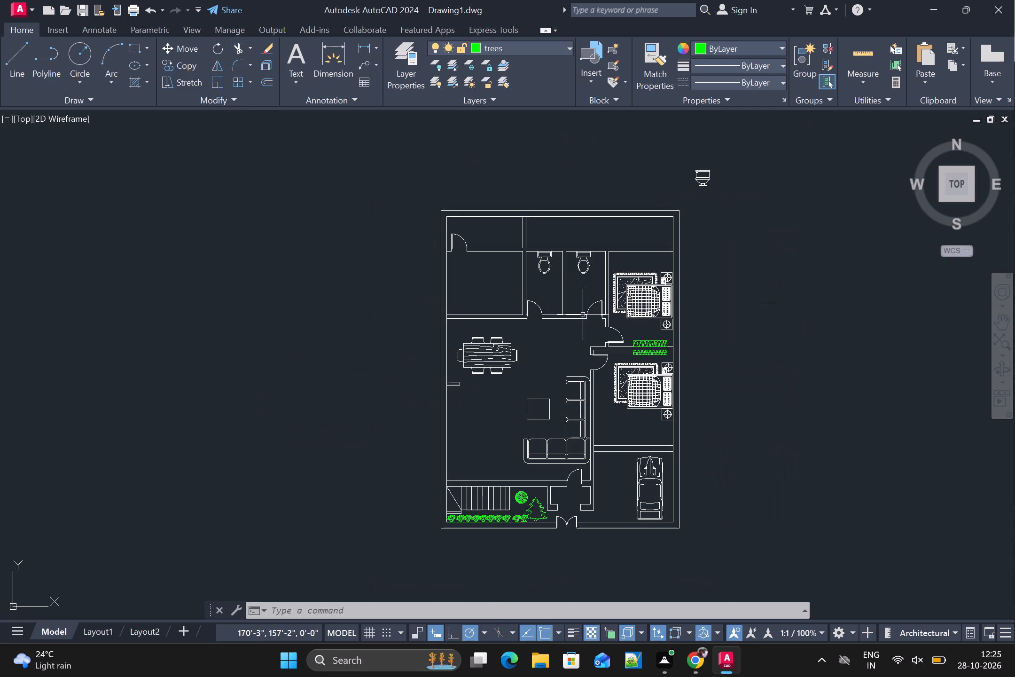
Examine the floor plan's northern rooms and the outer wall around them.
middle_drag(586, 315, 640, 333)
scroll(566, 217, up, 1)
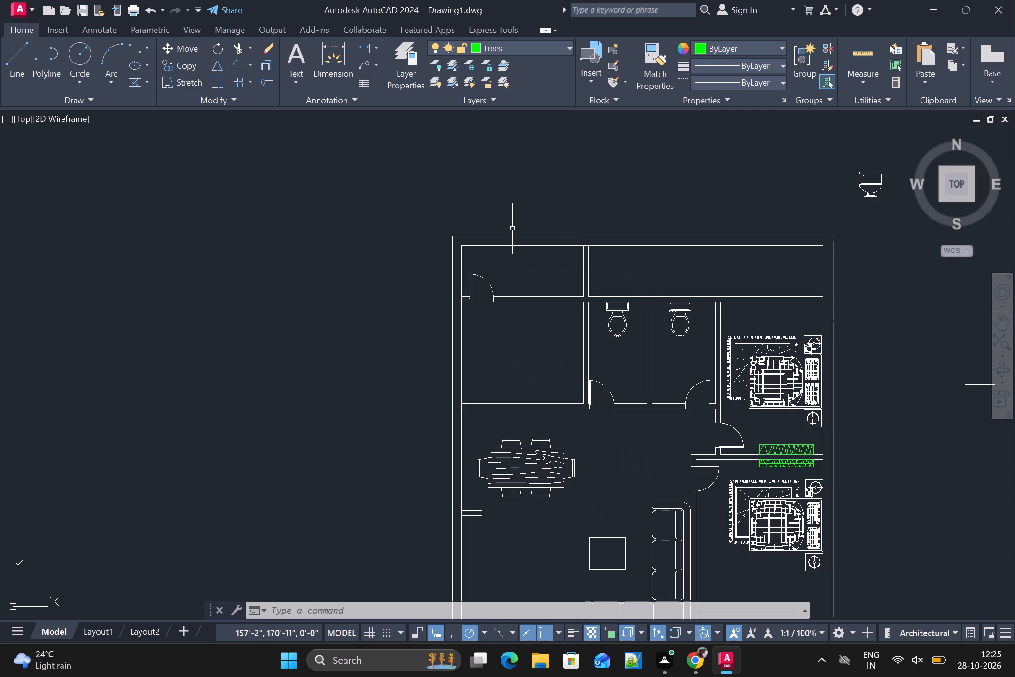
scroll(512, 228, down, 2)
scroll(512, 228, up, 2)
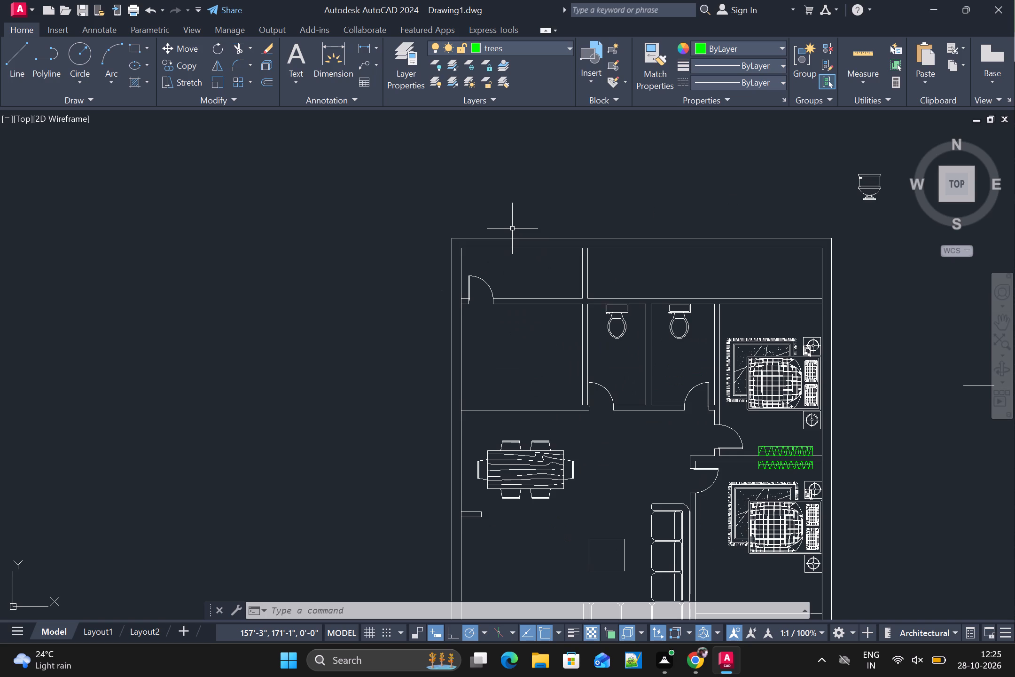
scroll(549, 350, up, 1)
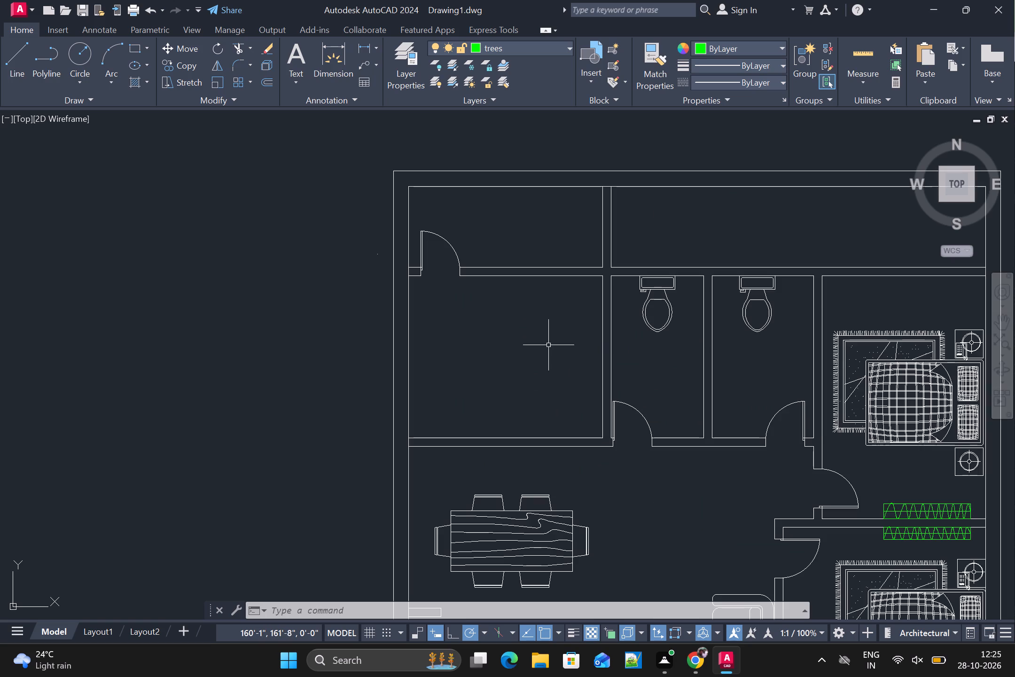
scroll(547, 341, down, 1)
scroll(540, 325, up, 1)
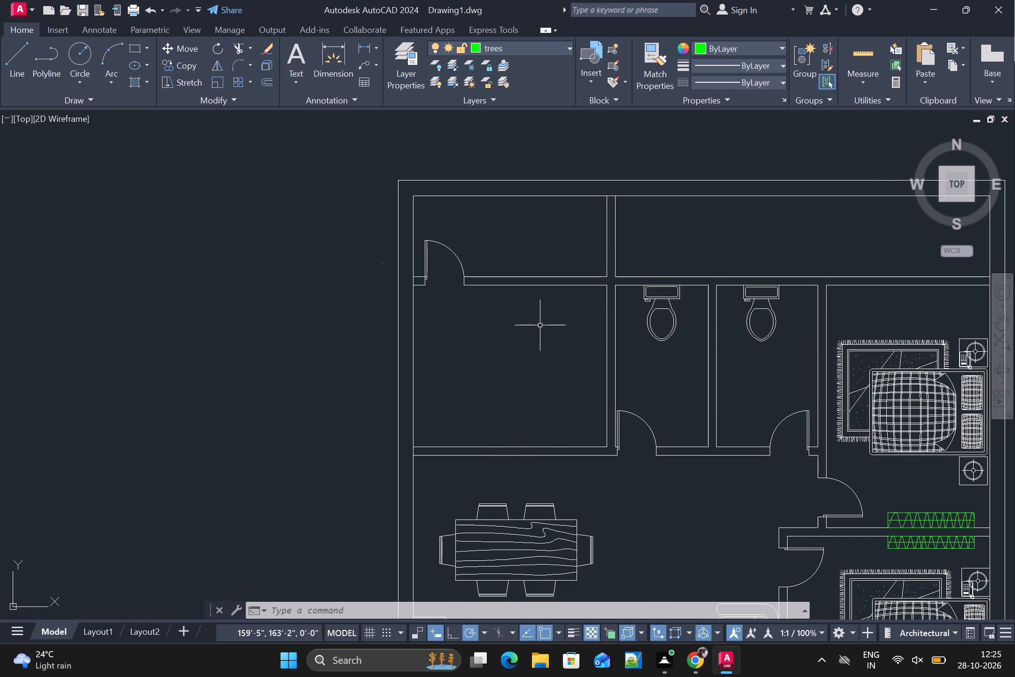
scroll(540, 325, down, 1)
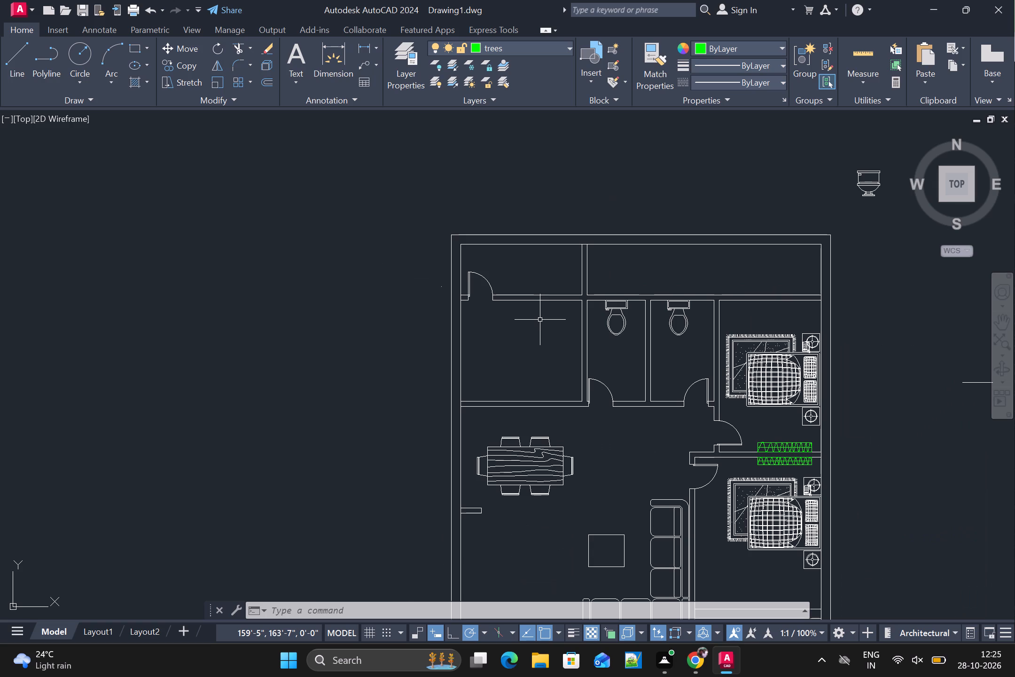
scroll(520, 276, up, 1)
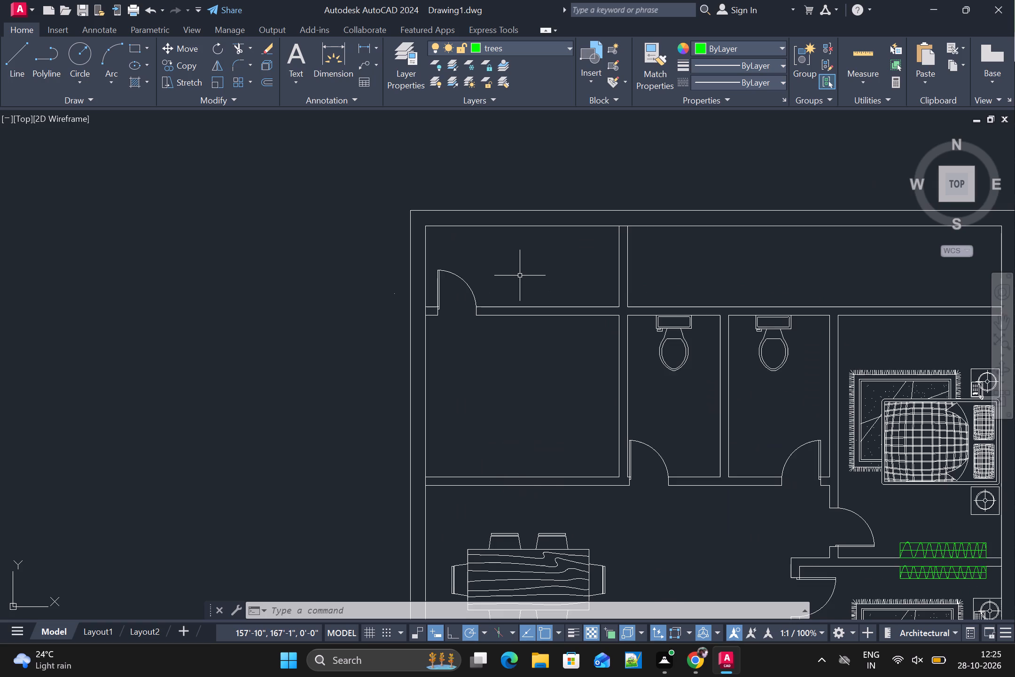
Draw two short lines across the north wall's thickness, one at its northwest inner corner and one at its northeast inner corner.
scroll(520, 276, down, 1)
text(l)
key(space)
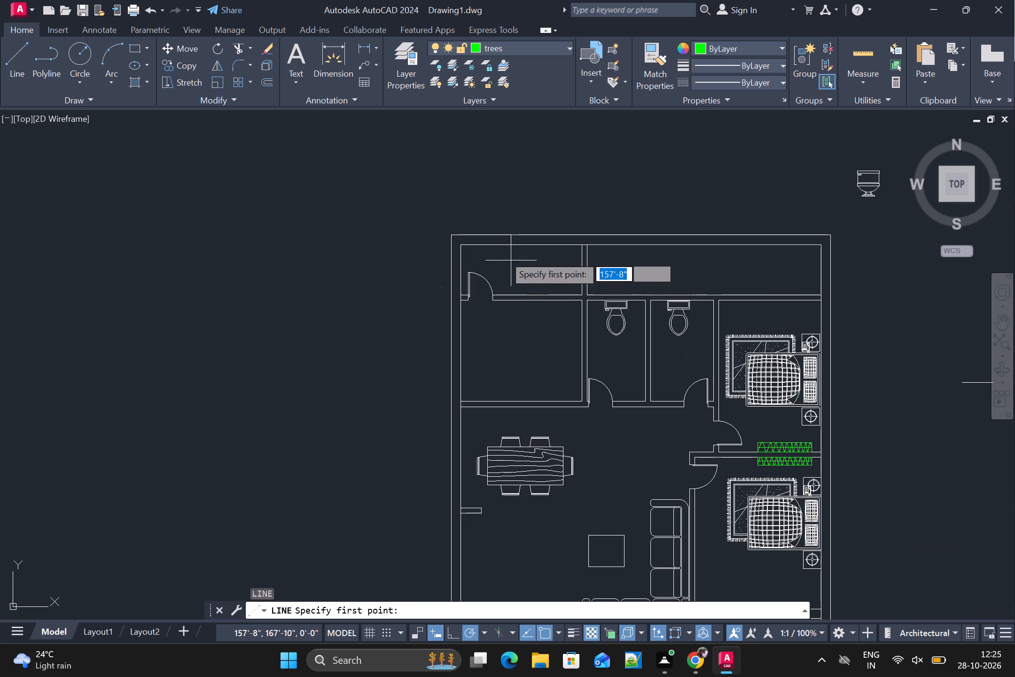
click(460, 244)
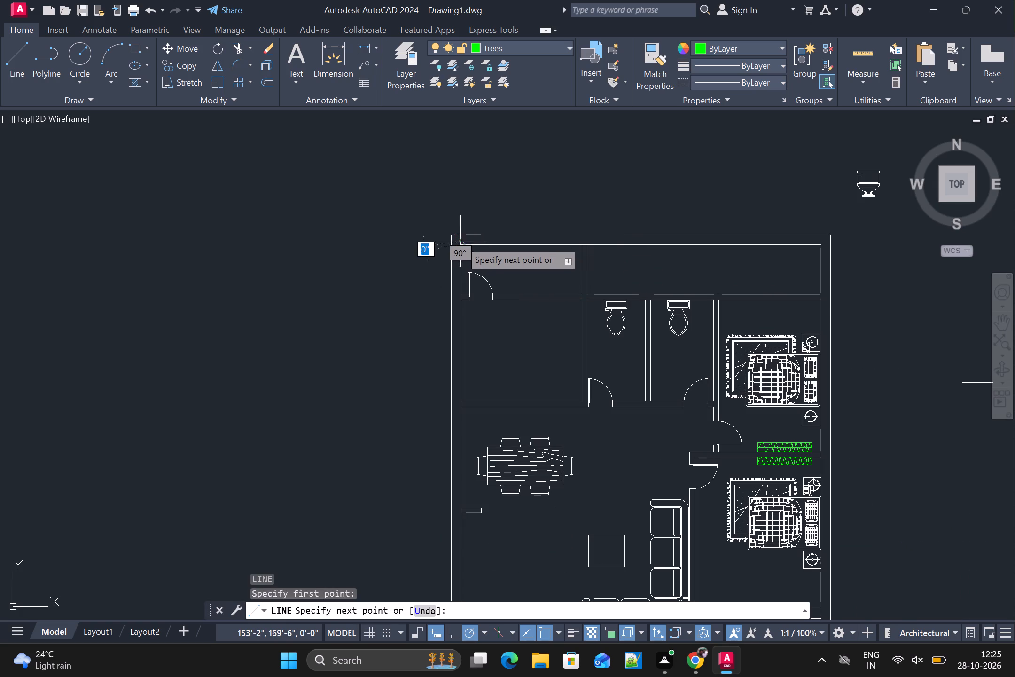
click(463, 234)
key(space)
key(space)
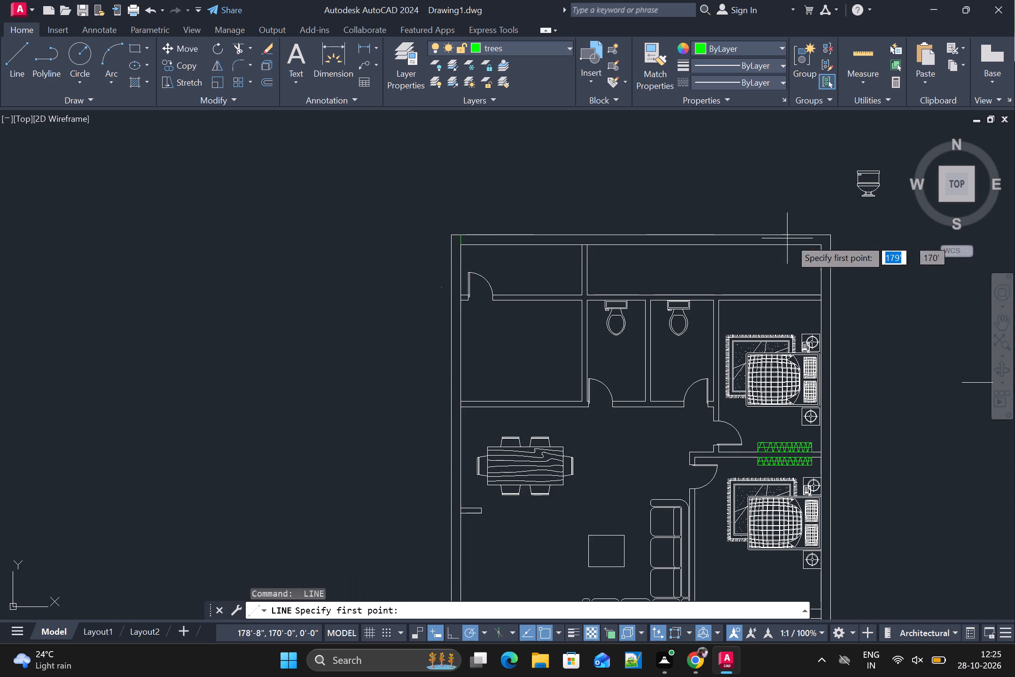
click(820, 244)
click(821, 233)
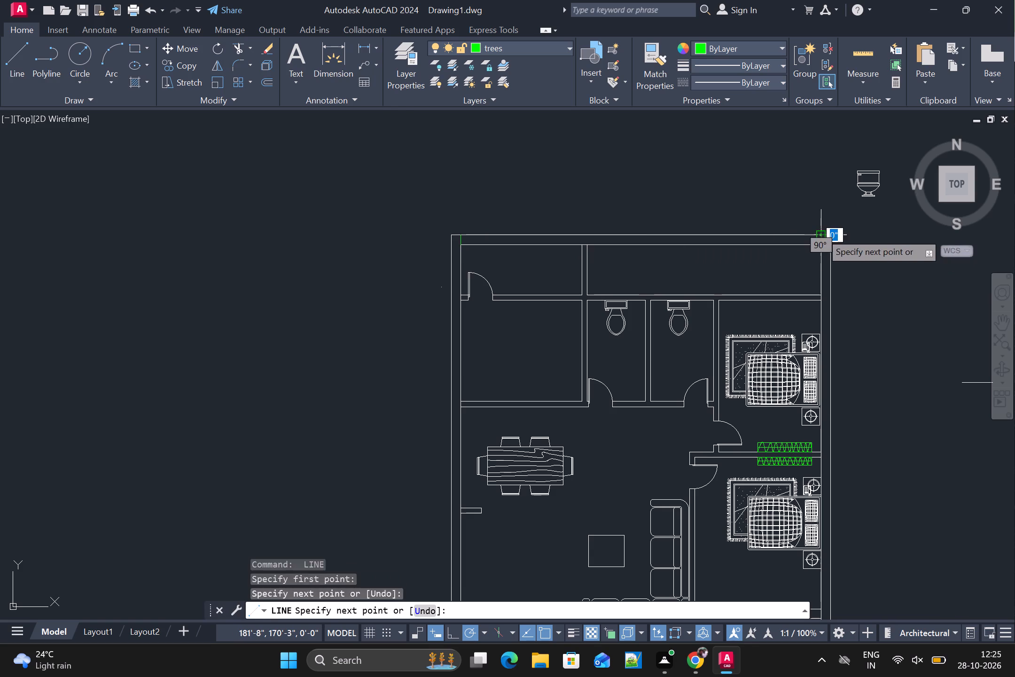
key(space)
scroll(654, 262, up, 1)
scroll(651, 260, down, 1)
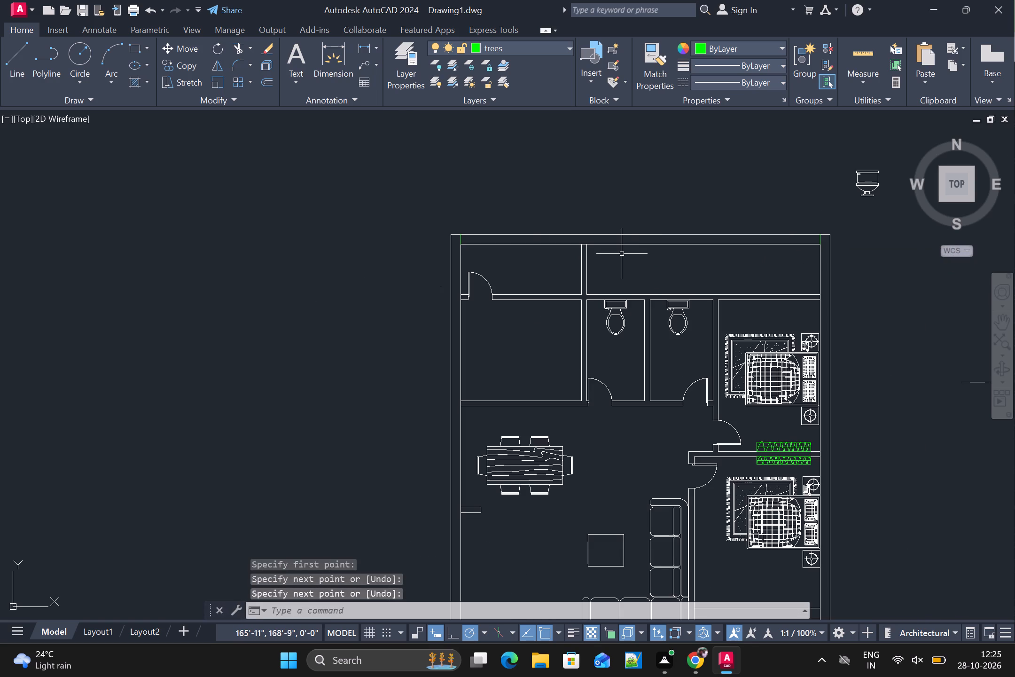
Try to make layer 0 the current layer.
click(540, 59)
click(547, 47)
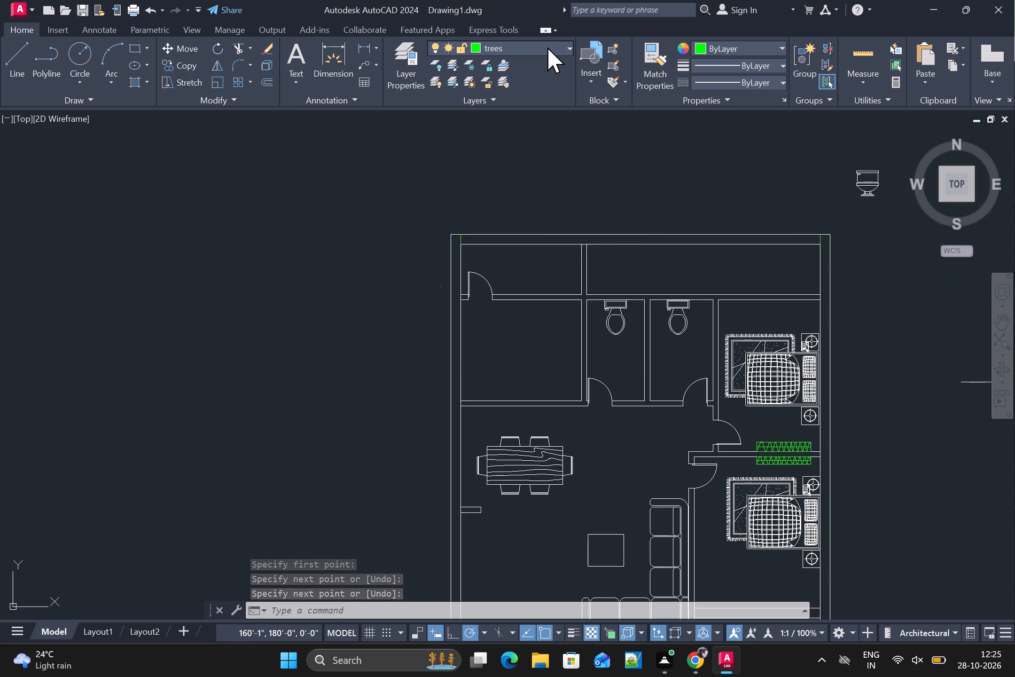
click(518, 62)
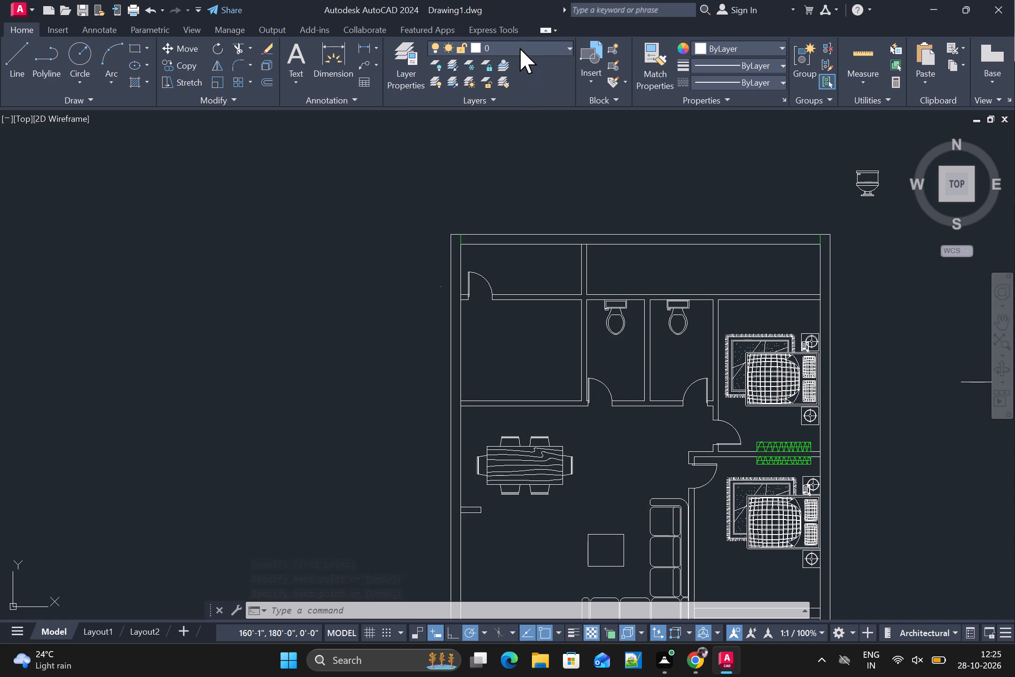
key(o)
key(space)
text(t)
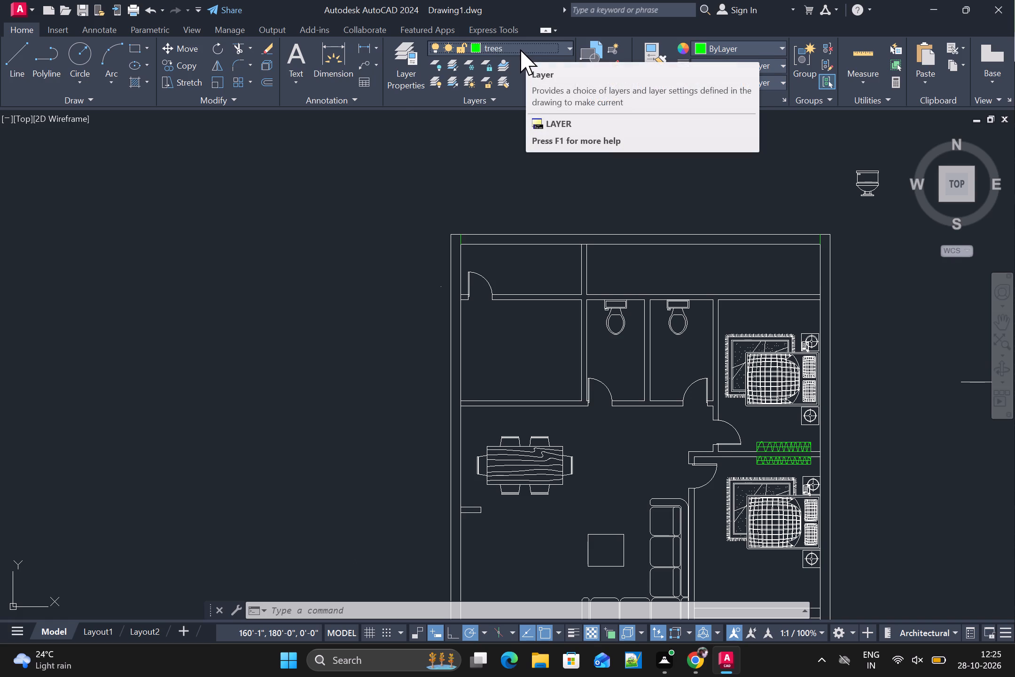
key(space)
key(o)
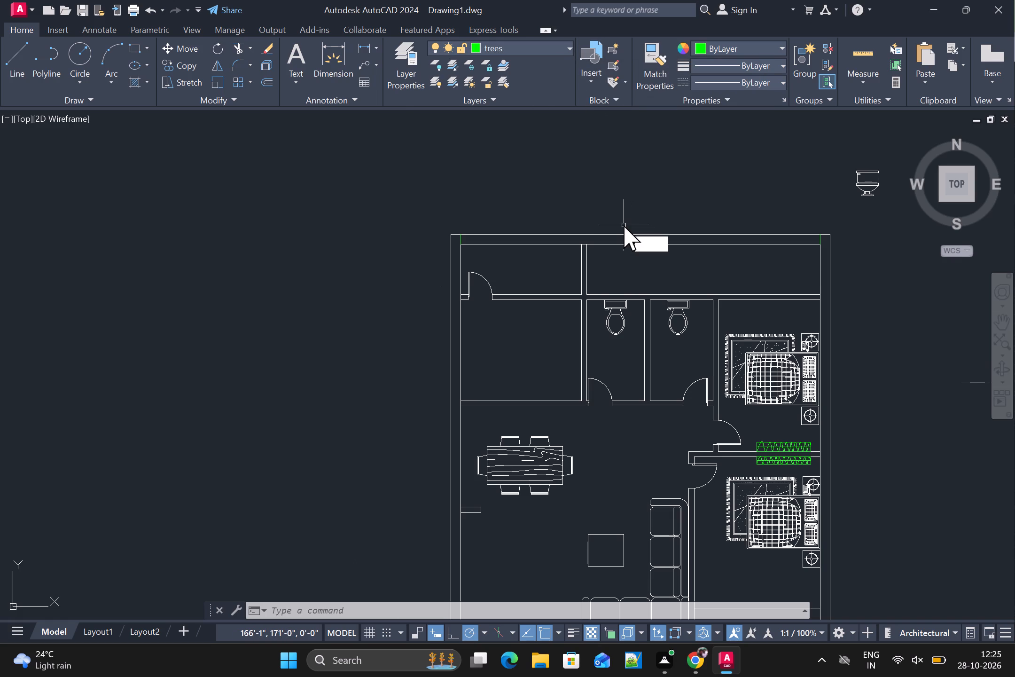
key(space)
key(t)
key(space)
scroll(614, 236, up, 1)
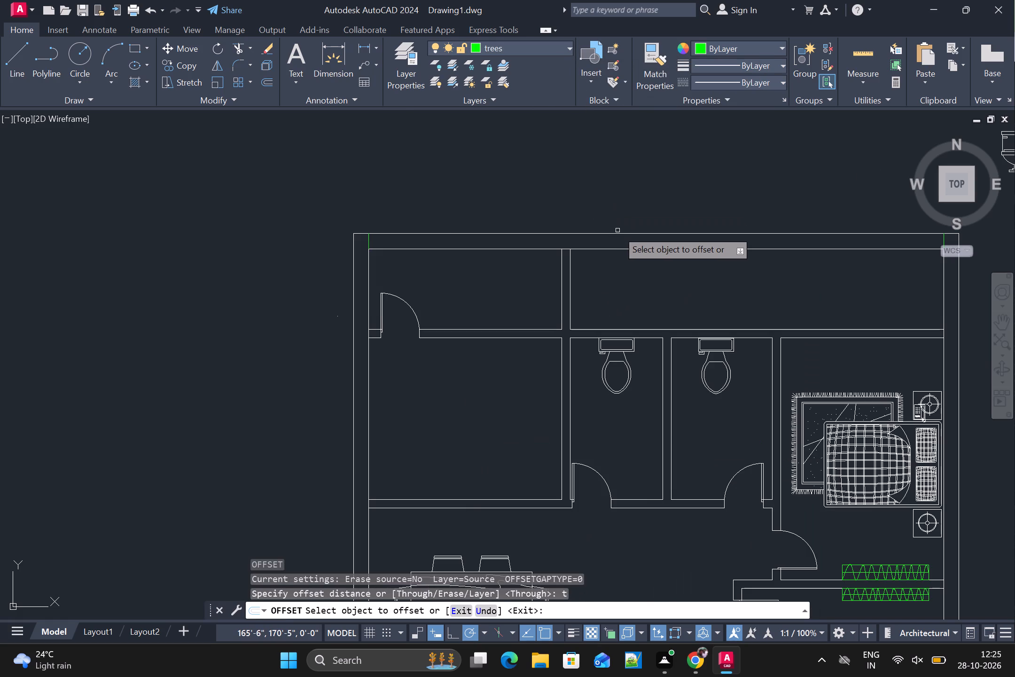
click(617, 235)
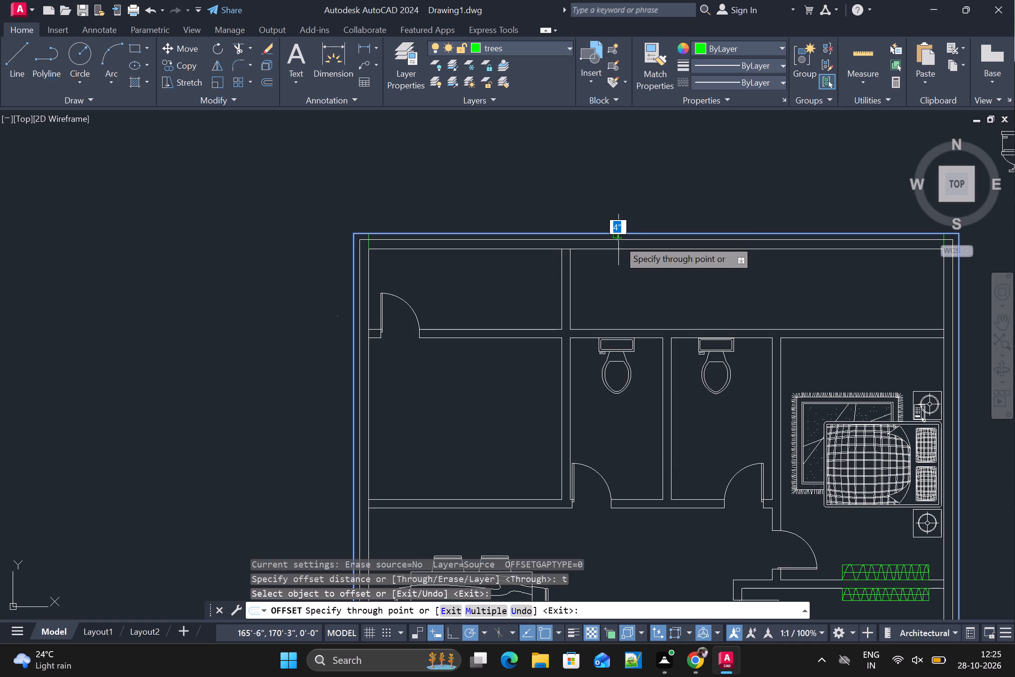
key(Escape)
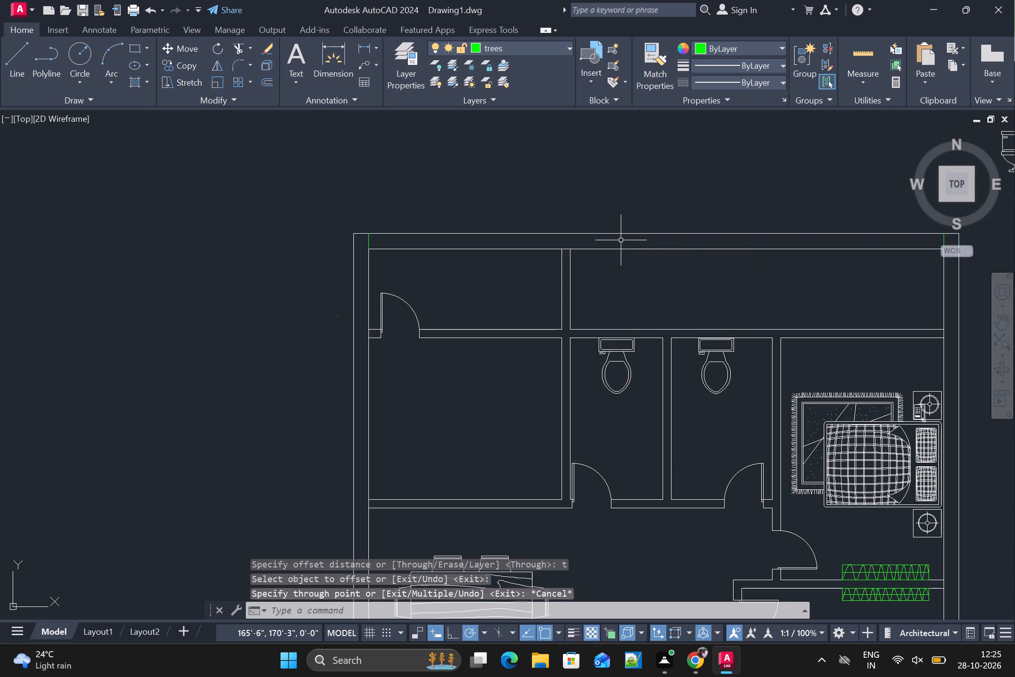
Offset the north wall's inner line outward by about 5" with the Through option, placing the copy midway in the wall thickness.
key(space)
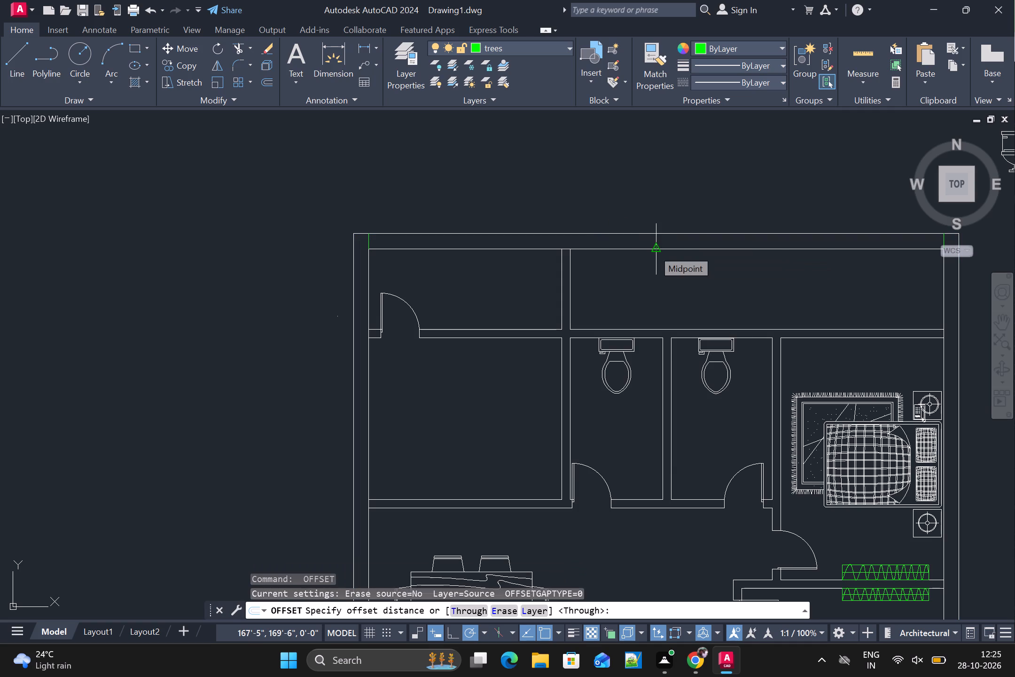
text(t)
key(space)
click(653, 250)
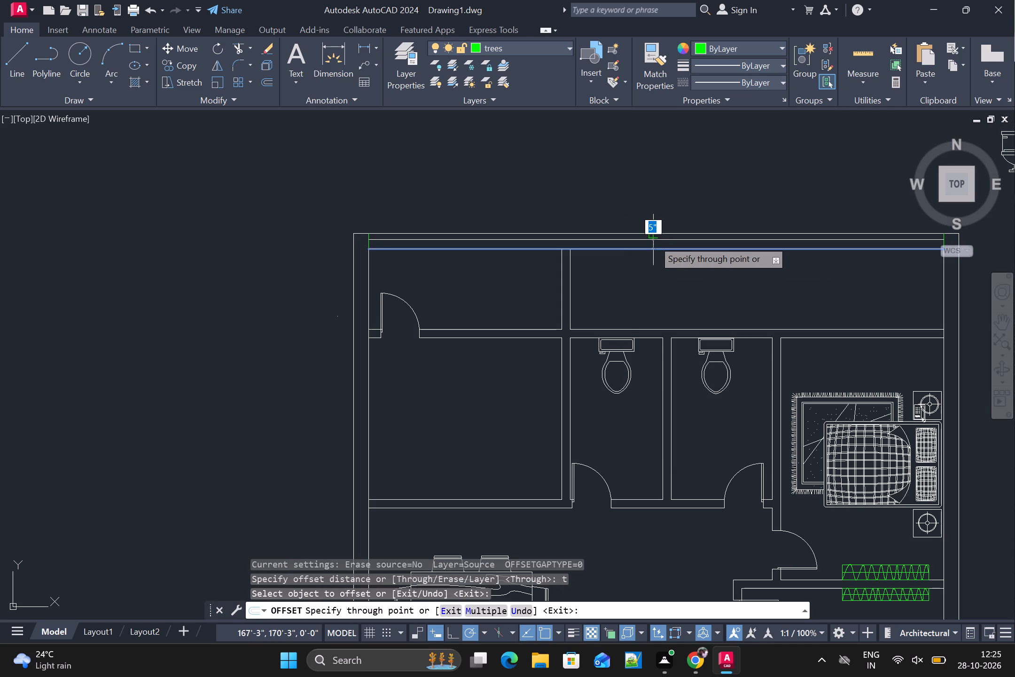
click(653, 241)
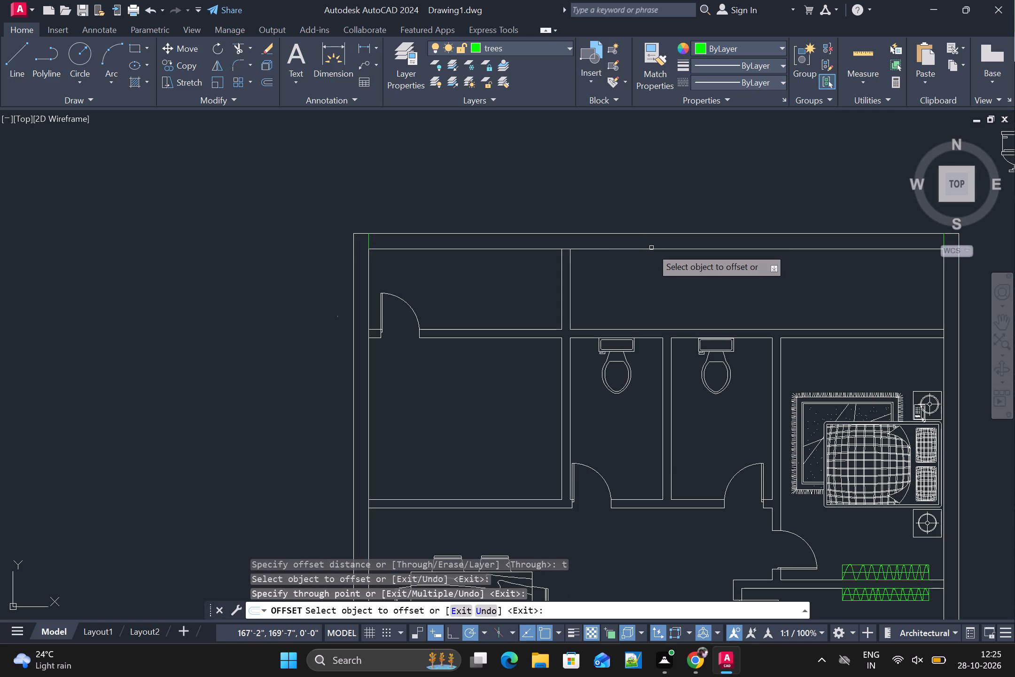
click(651, 248)
click(652, 241)
scroll(655, 243, down, 2)
scroll(641, 253, up, 2)
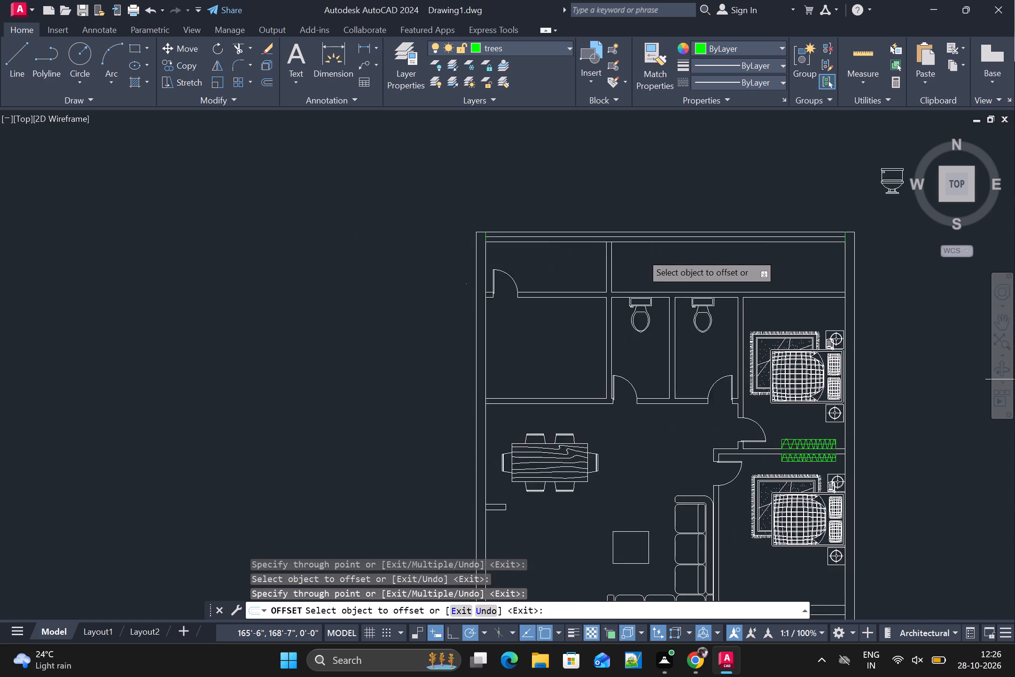
key(Escape)
Trim the north wall's original inner line on both sides of the partition between the two northernmost rooms.
text(tr)
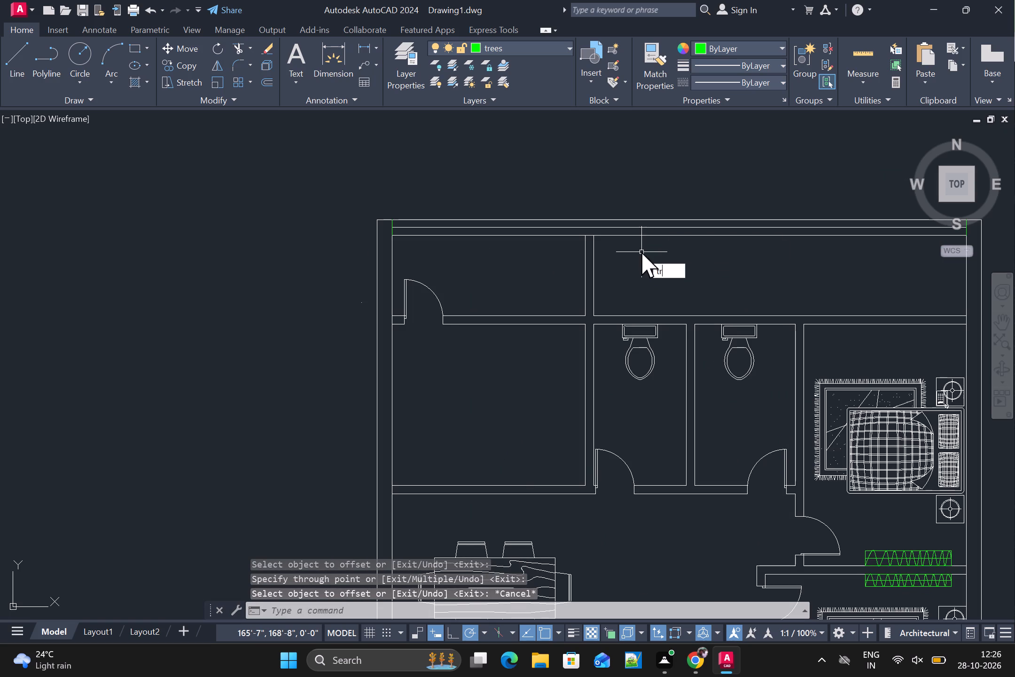
key(space)
scroll(653, 240, up, 1)
drag(659, 229, 660, 241)
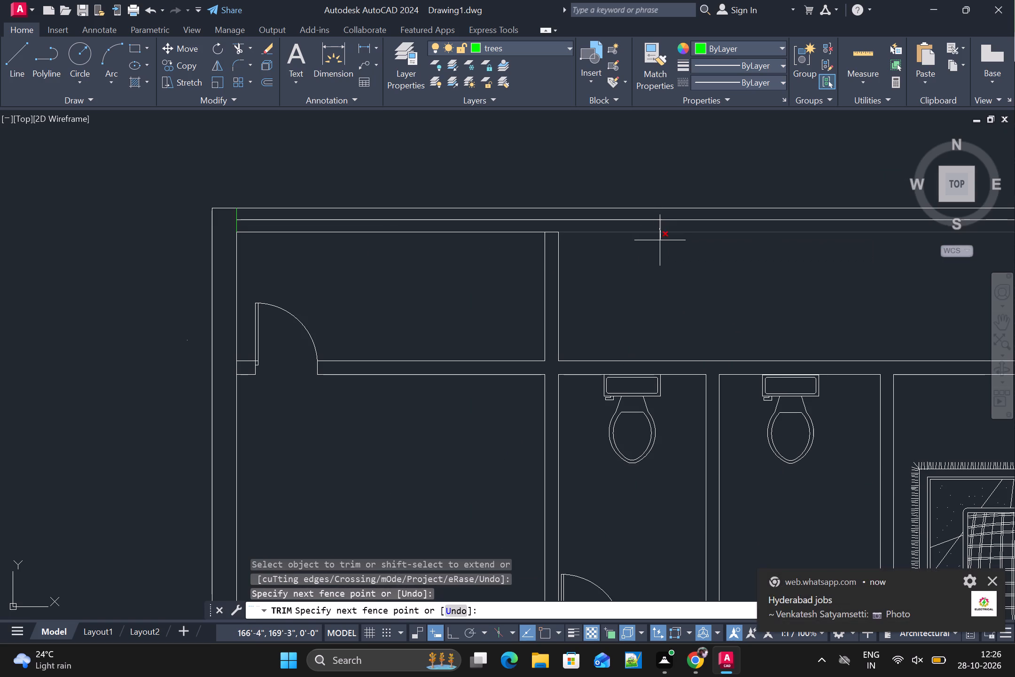
drag(660, 241, 659, 243)
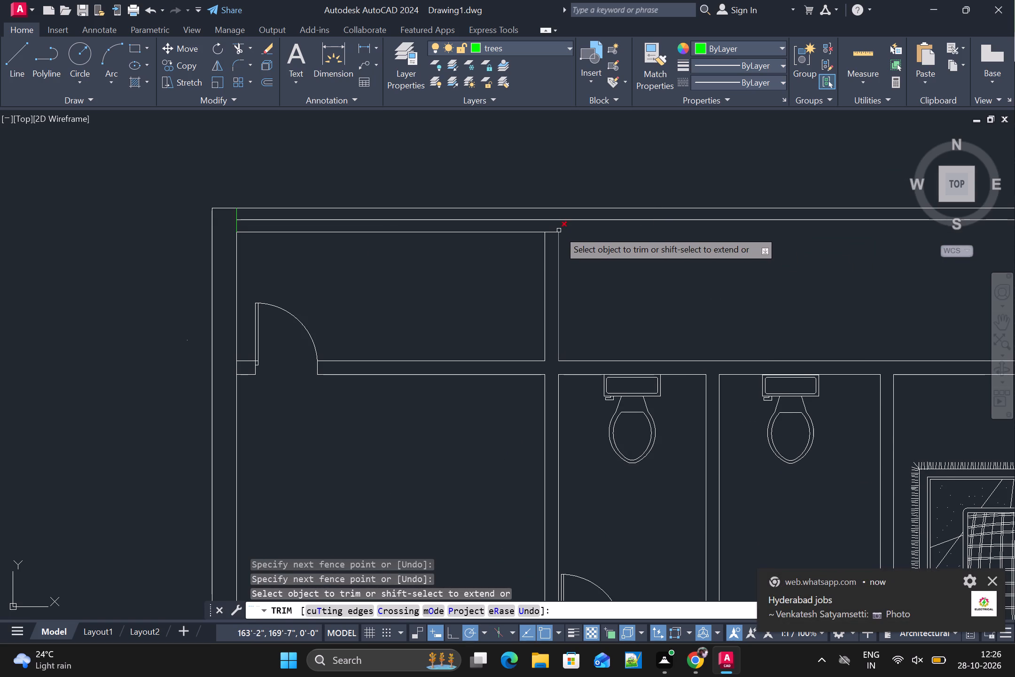
scroll(560, 230, down, 1)
click(548, 232)
scroll(547, 240, down, 1)
middle_drag(624, 253, 680, 263)
scroll(614, 248, up, 1)
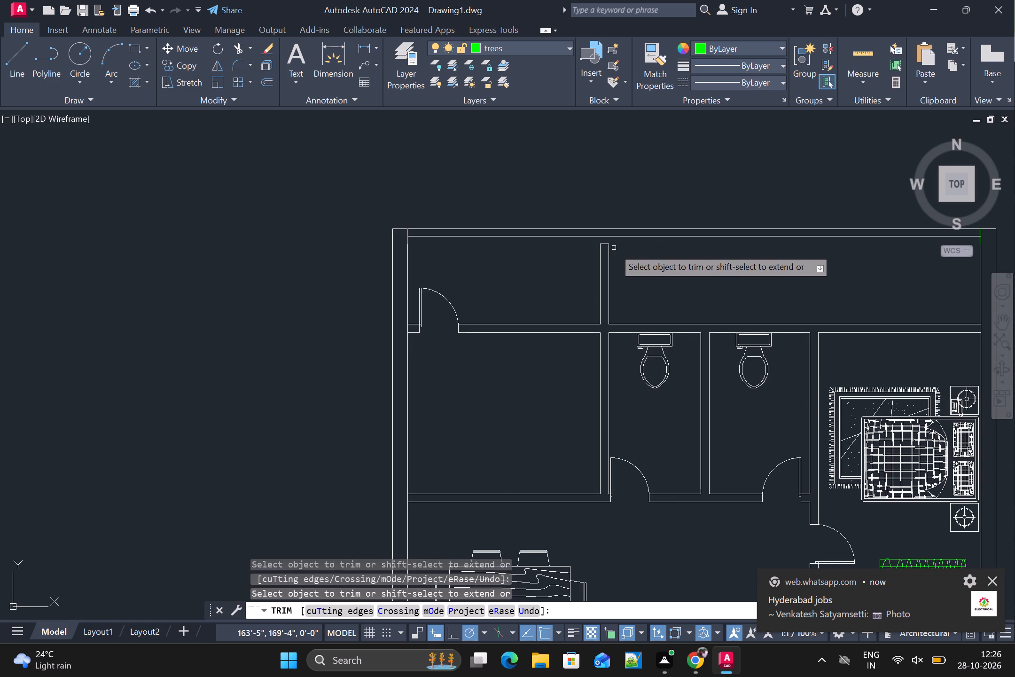
scroll(614, 248, down, 1)
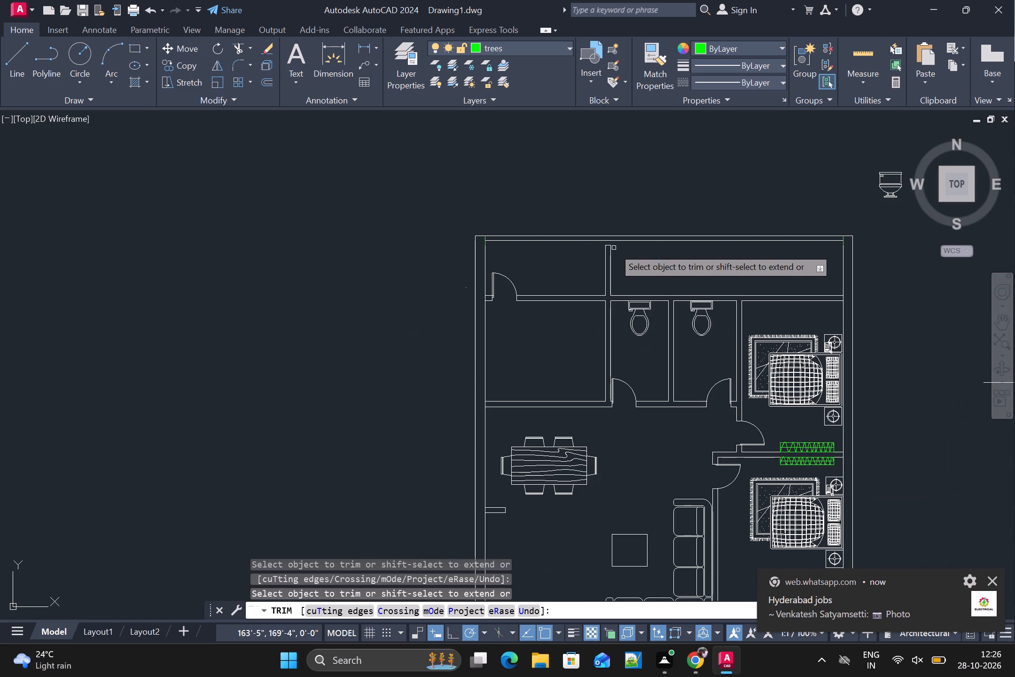
scroll(620, 252, down, 1)
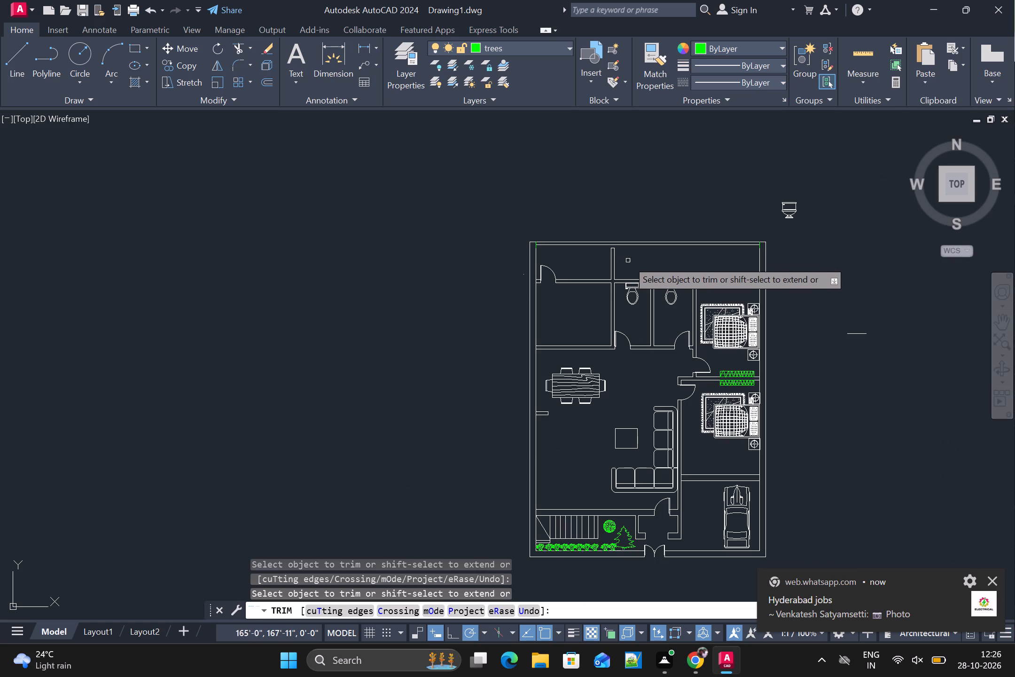
key(Escape)
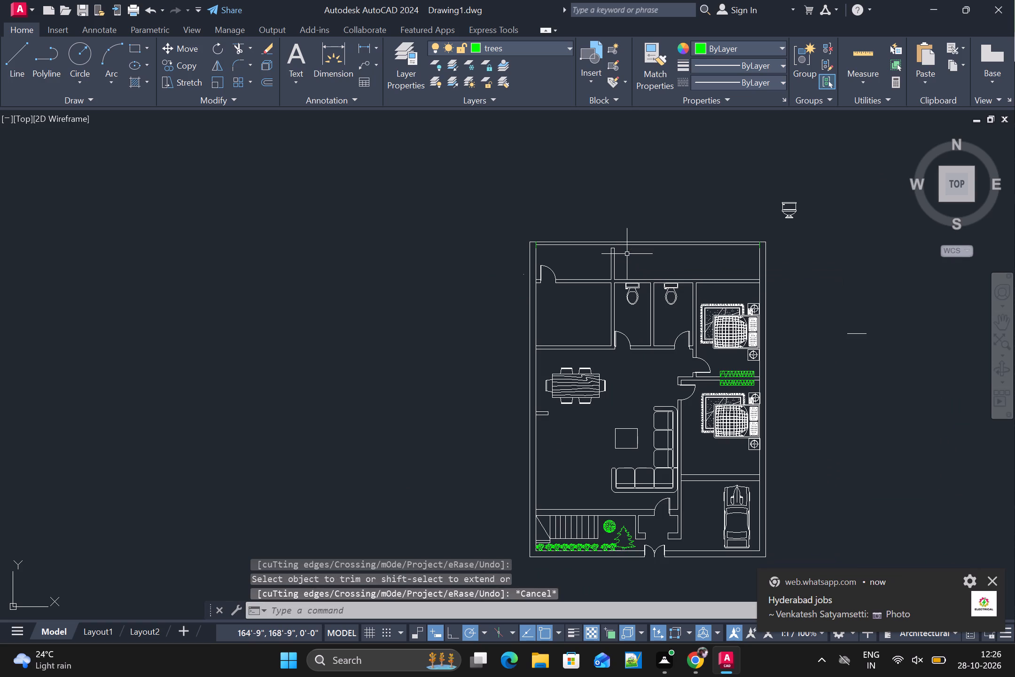
key(Escape)
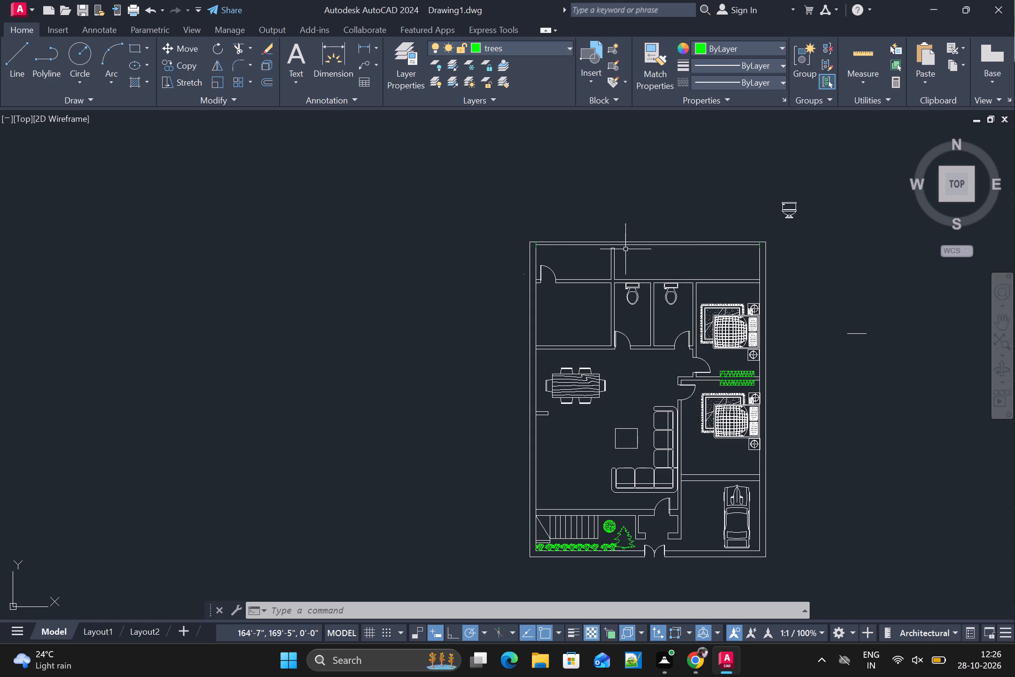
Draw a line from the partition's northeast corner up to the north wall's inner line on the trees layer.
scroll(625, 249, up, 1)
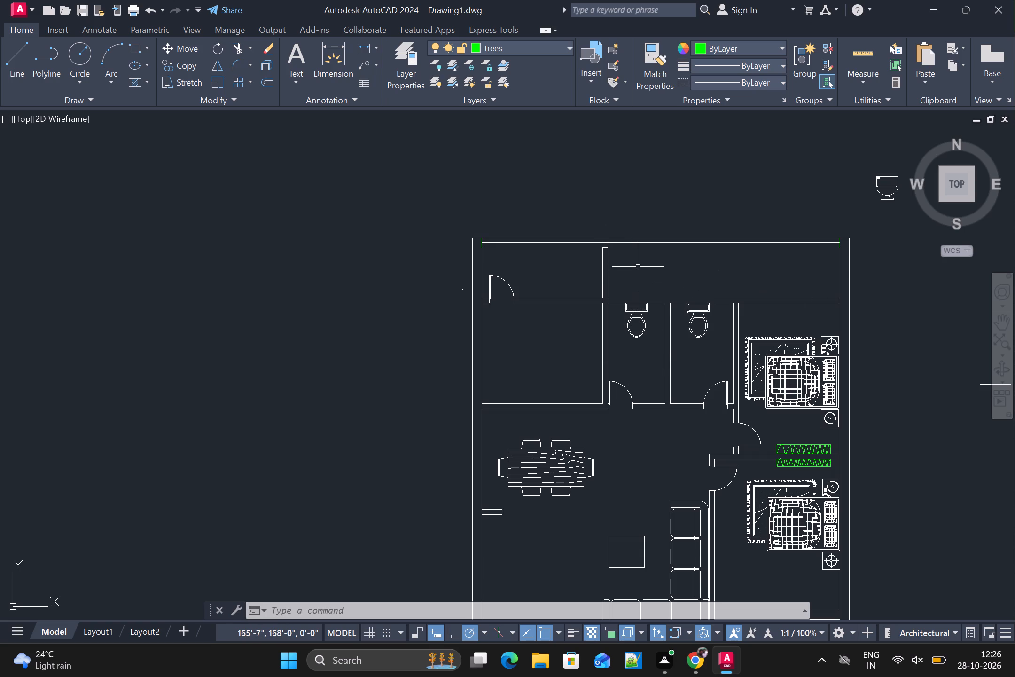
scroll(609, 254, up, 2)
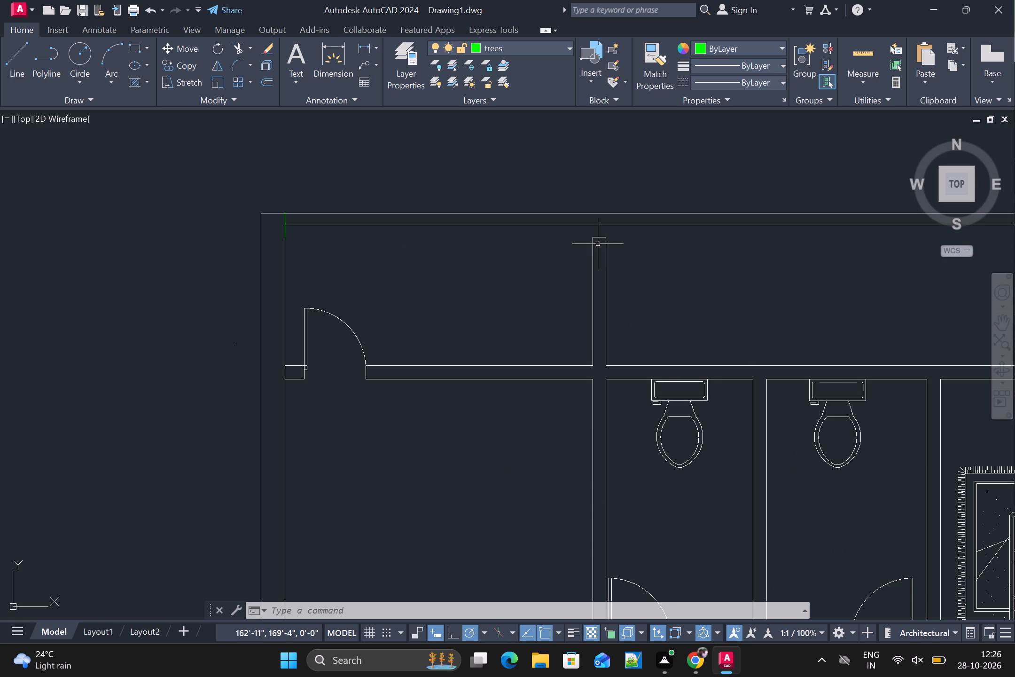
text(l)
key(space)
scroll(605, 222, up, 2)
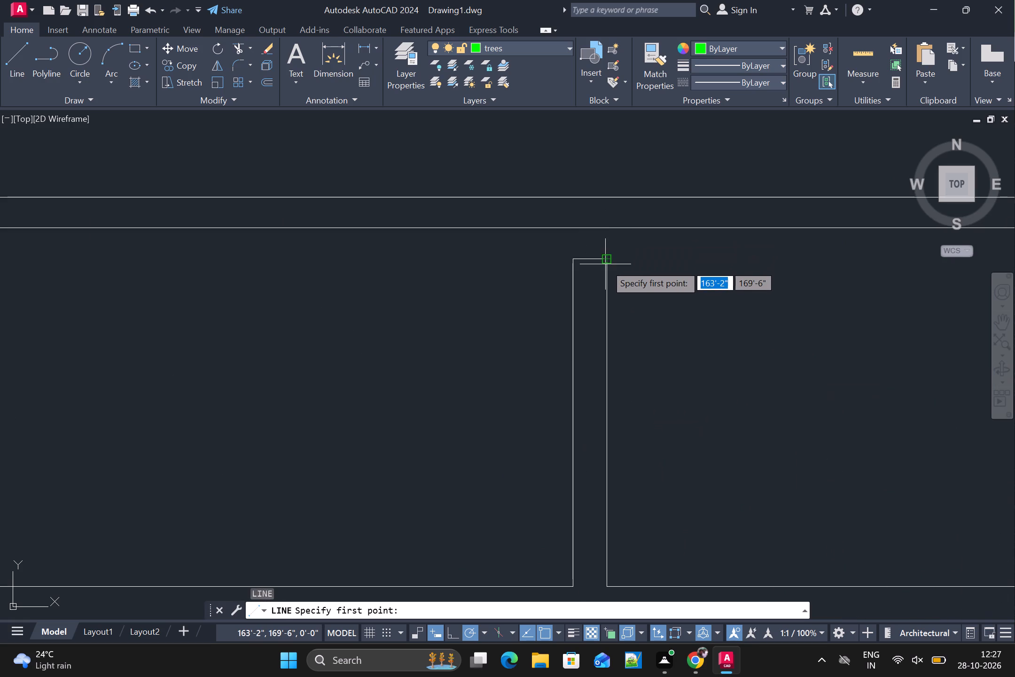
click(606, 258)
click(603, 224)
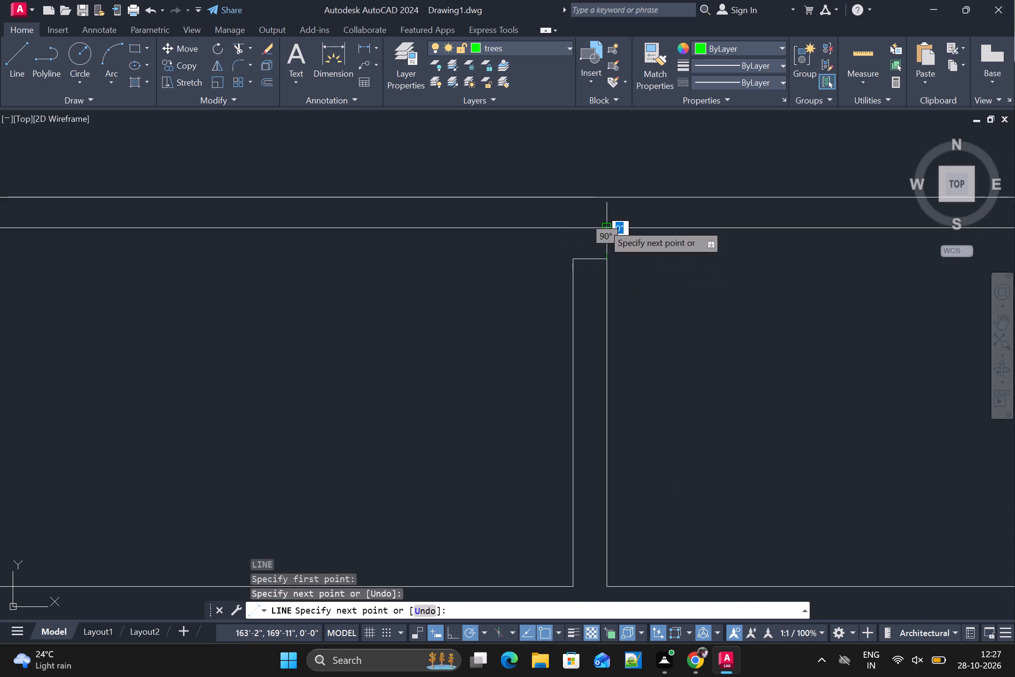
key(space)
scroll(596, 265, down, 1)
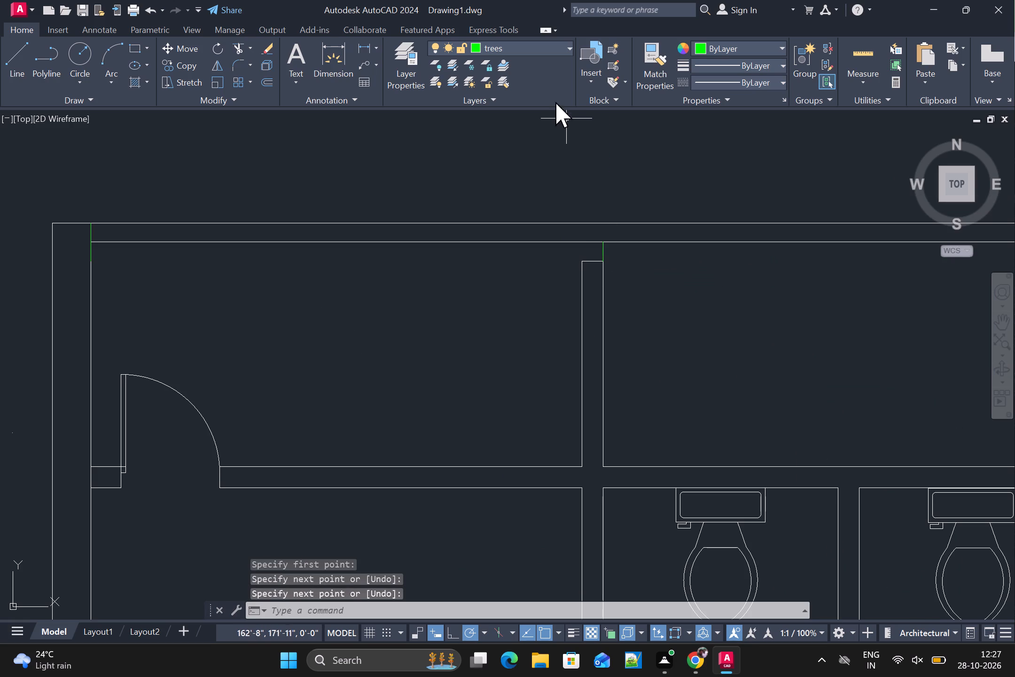
Make layer 0 current and draw a line extending the partition's east face to the north wall's inner line.
click(552, 49)
click(529, 65)
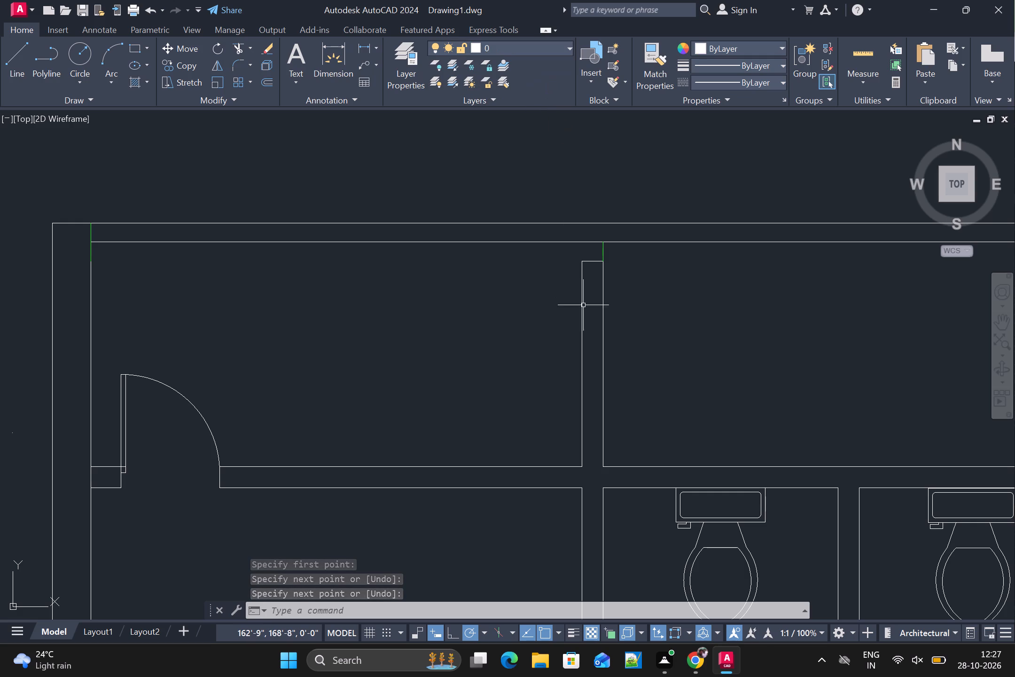
scroll(600, 257, up, 1)
key(l)
key(space)
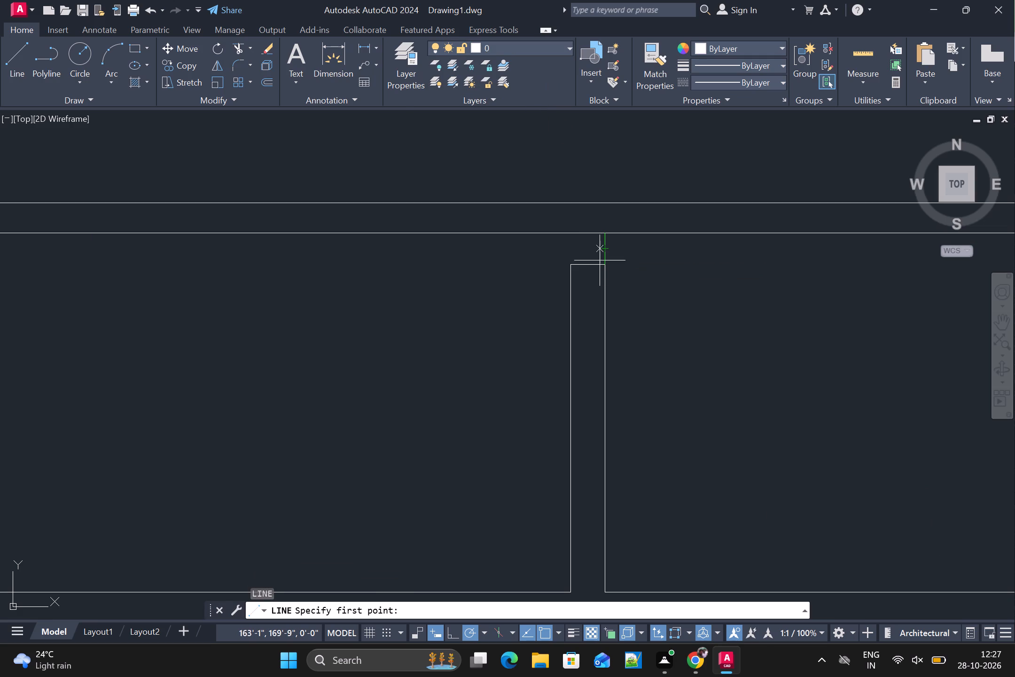
click(604, 267)
click(604, 235)
key(space)
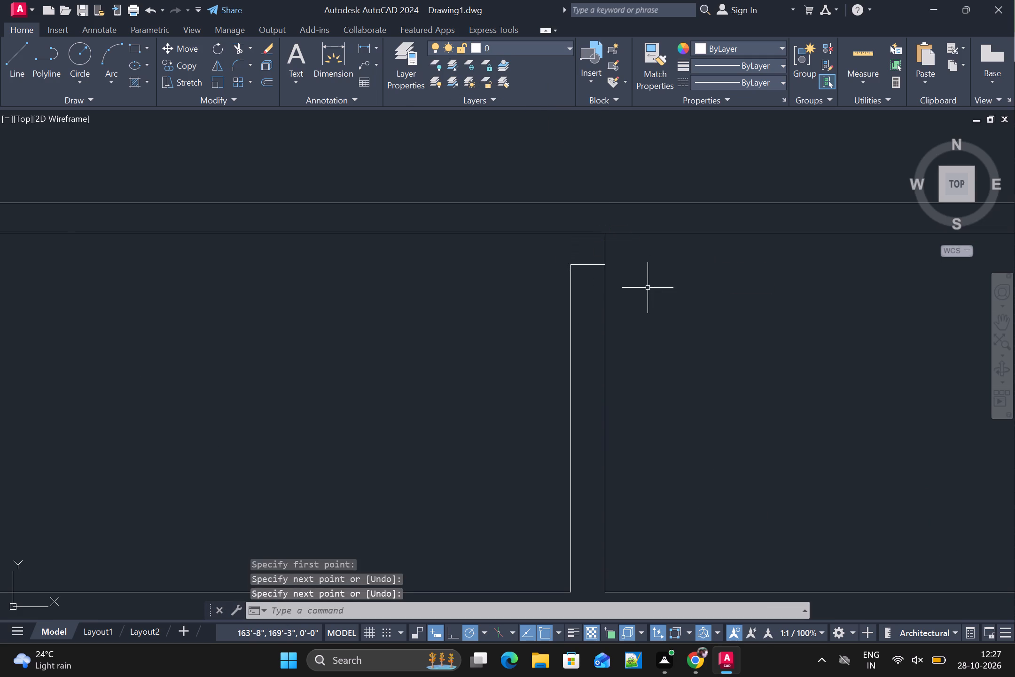
Draw a short line closing the gap at the partition's south end, along the north face of the cross wall.
scroll(648, 288, down, 1)
scroll(603, 289, up, 2)
scroll(603, 289, down, 1)
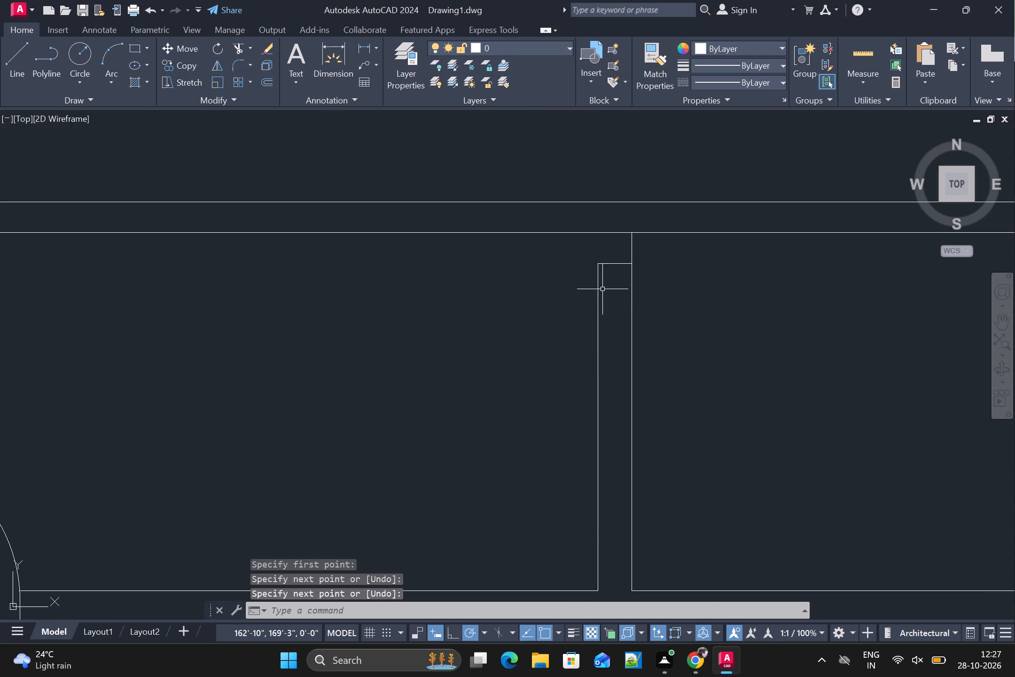
scroll(626, 371, down, 2)
middle_drag(629, 399, 641, 329)
scroll(640, 390, down, 2)
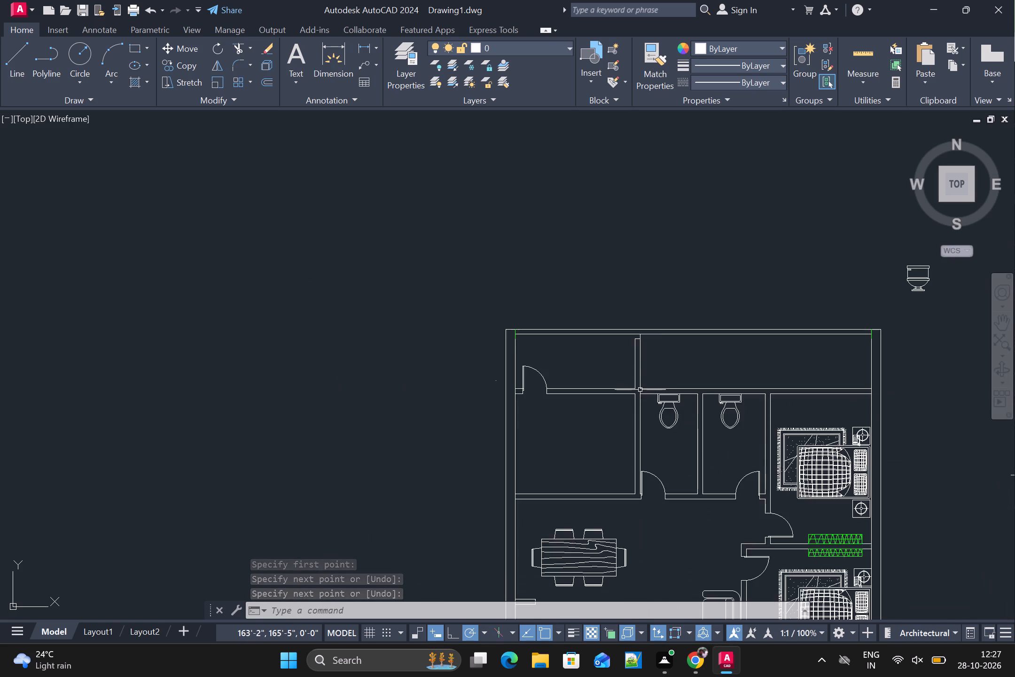
scroll(638, 386, up, 2)
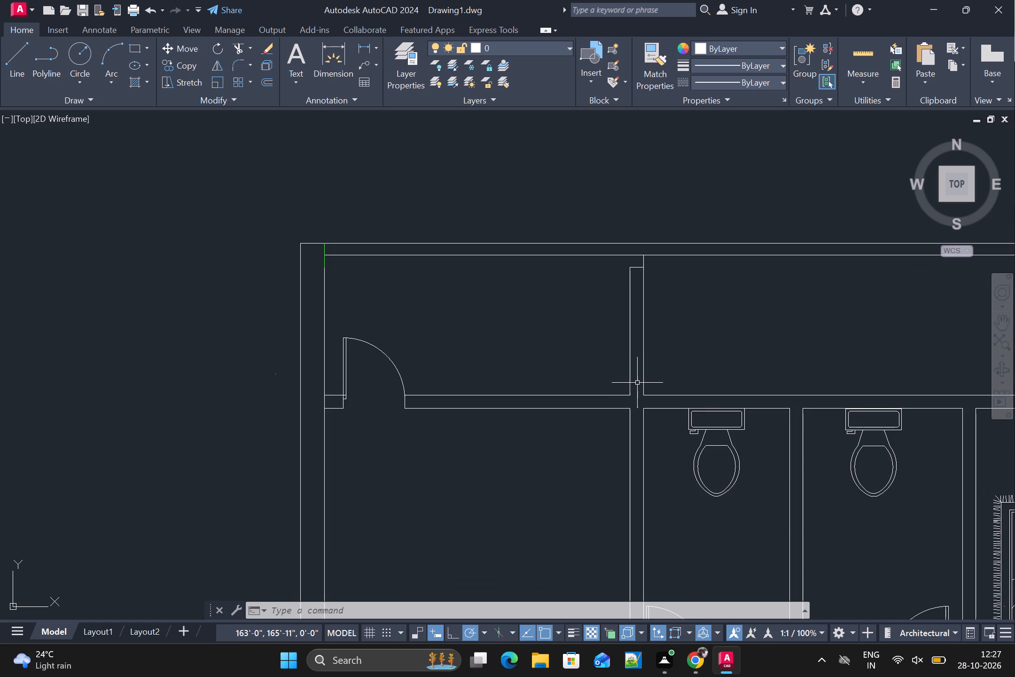
key(space)
click(631, 394)
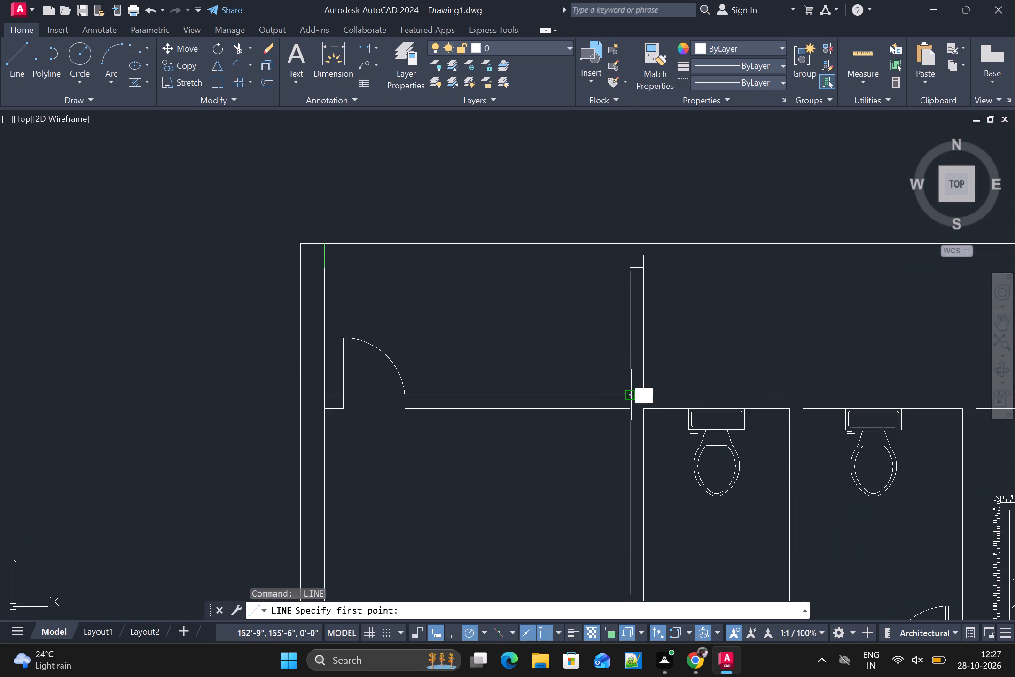
click(648, 393)
key(space)
scroll(622, 361, down, 1)
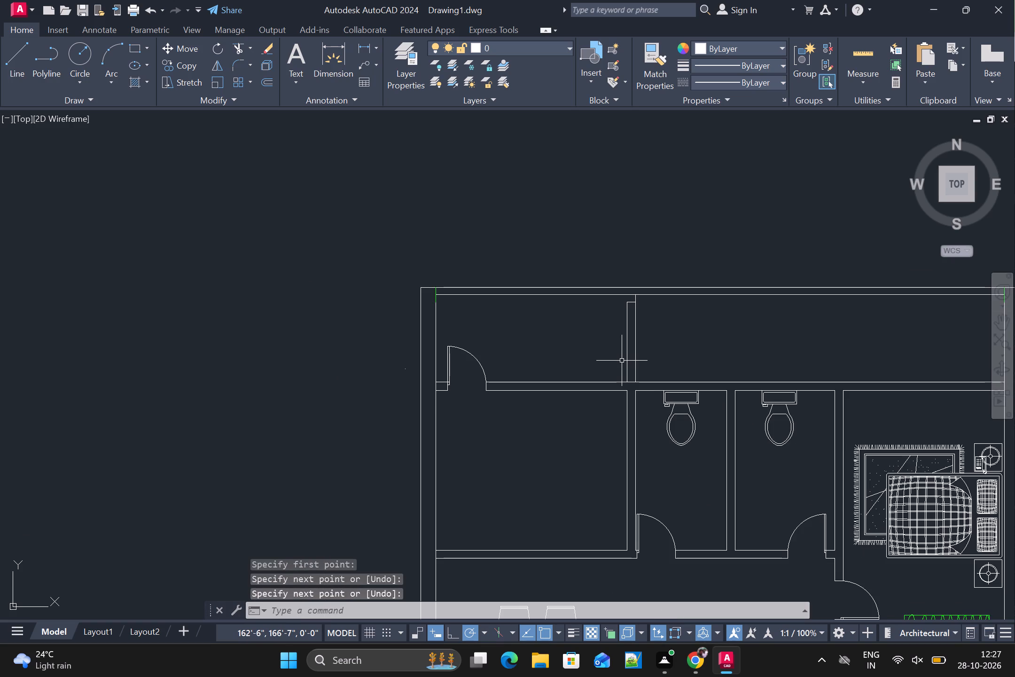
Trim away the west face and end cap of the partition between the two northernmost rooms, leaving a single line.
text(tr)
key(space)
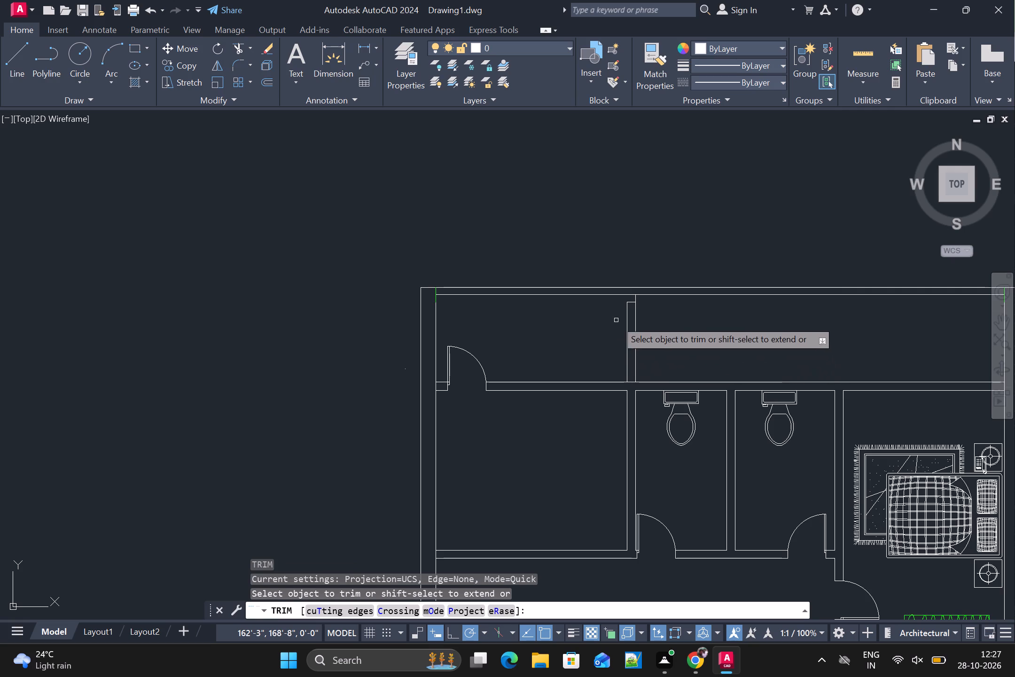
scroll(616, 320, up, 2)
drag(645, 301, 642, 320)
drag(654, 273, 650, 287)
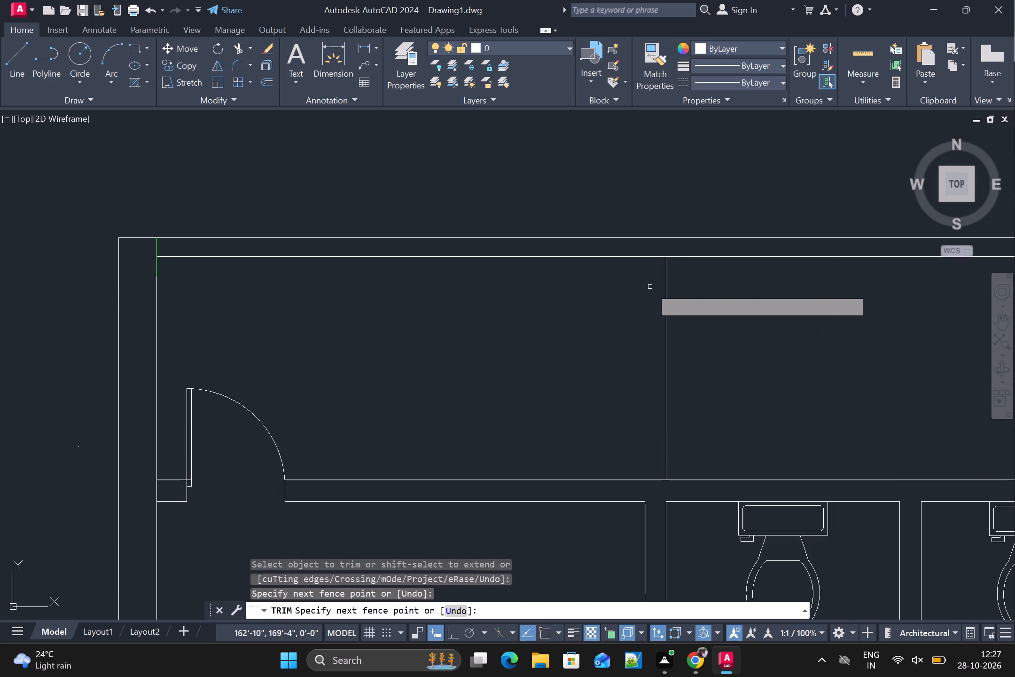
scroll(639, 308, down, 2)
key(Escape)
scroll(631, 360, down, 2)
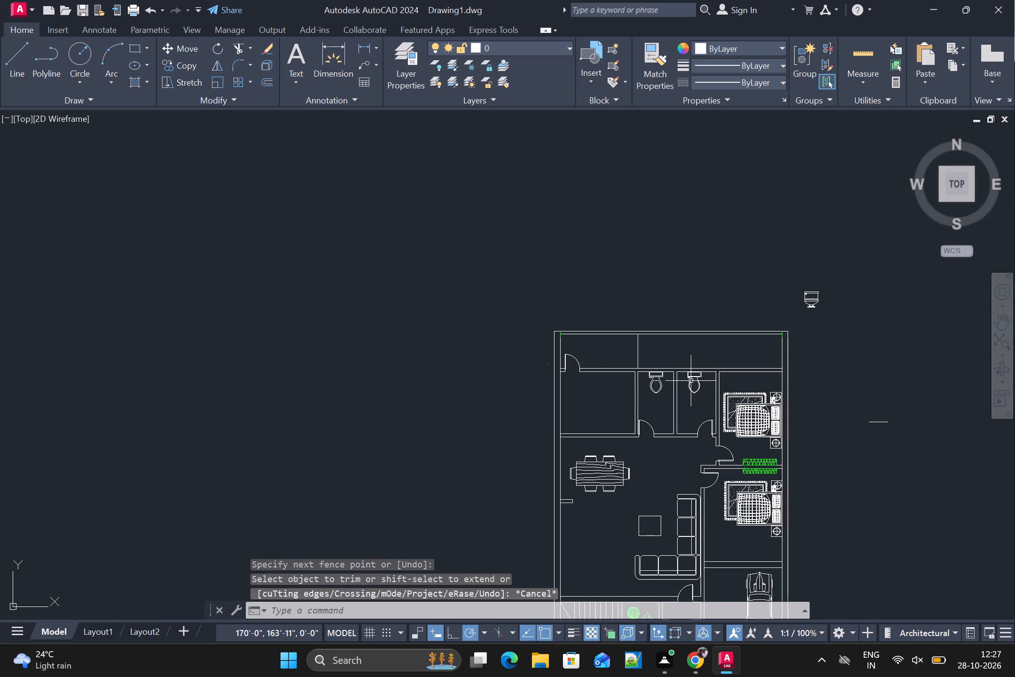
Draw a rectangle about 2'-10" by 1'-9" in the eastern part of the northeast room.
text(rec)
key(space)
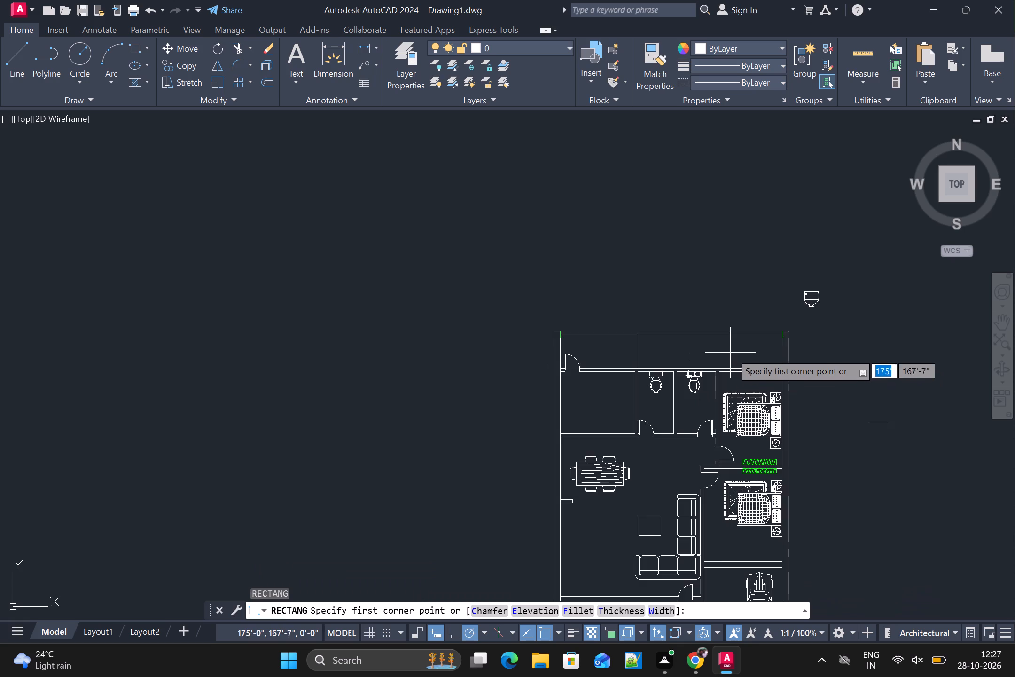
scroll(729, 349, up, 1)
click(720, 346)
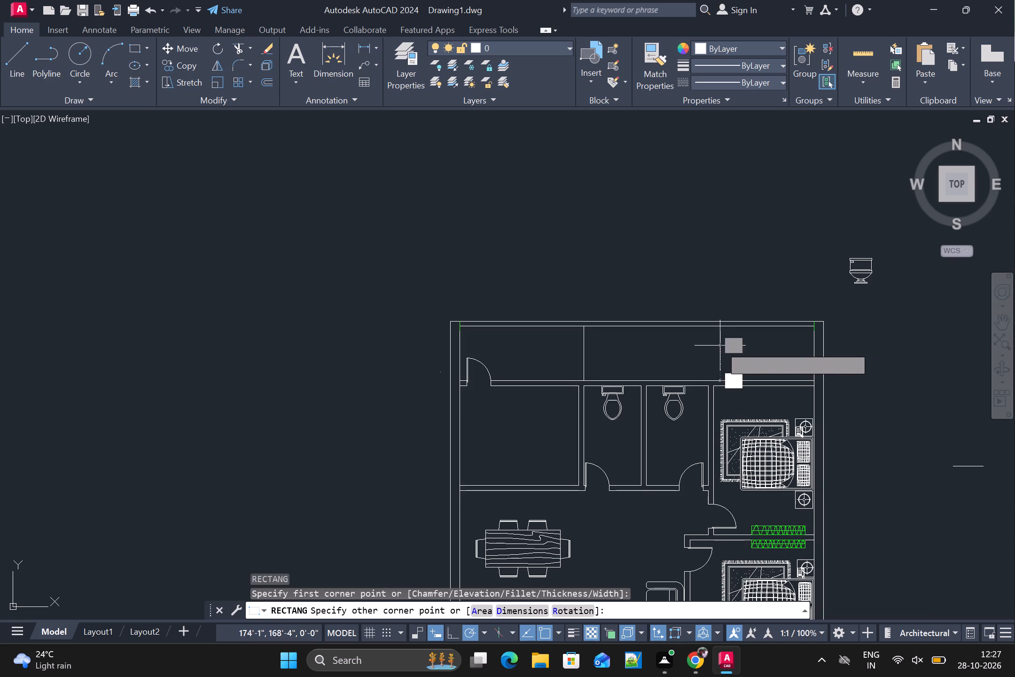
click(757, 368)
scroll(767, 367, down, 1)
middle_drag(760, 375, 744, 336)
scroll(728, 324, up, 1)
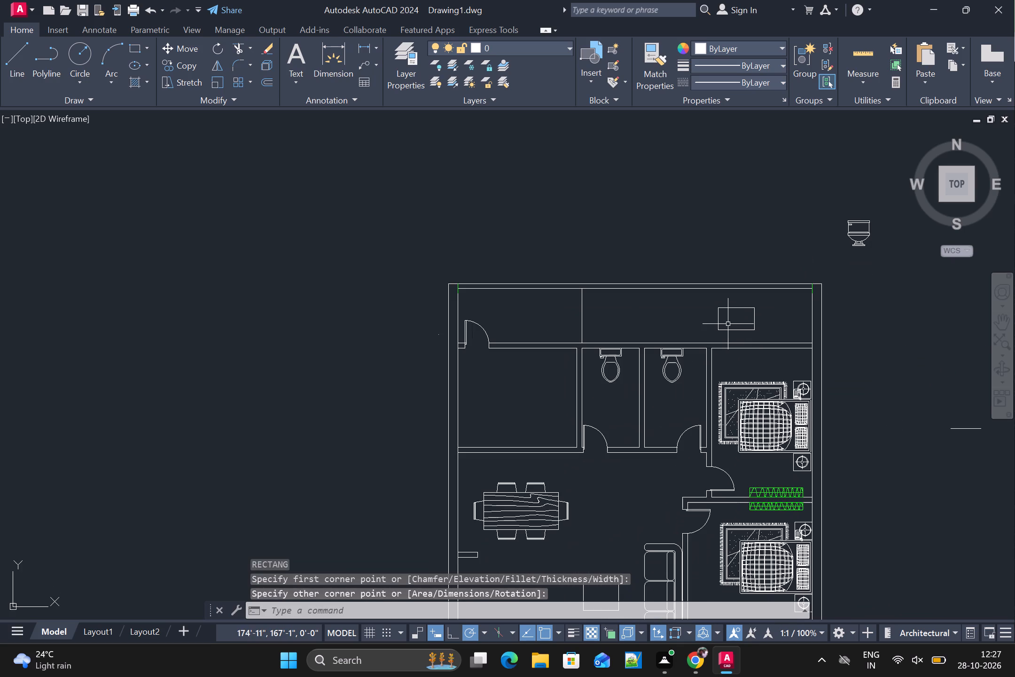
Draw two crossing diagonal lines between opposite corners of the new rectangle.
text(l)
key(space)
scroll(728, 324, up, 2)
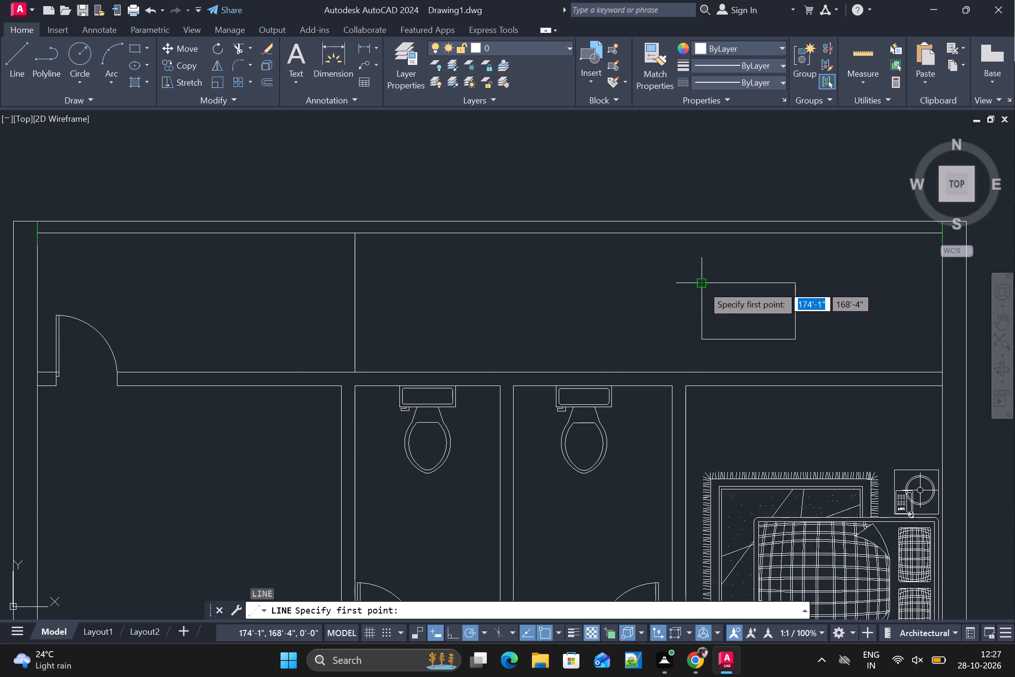
drag(703, 283, 711, 287)
click(794, 337)
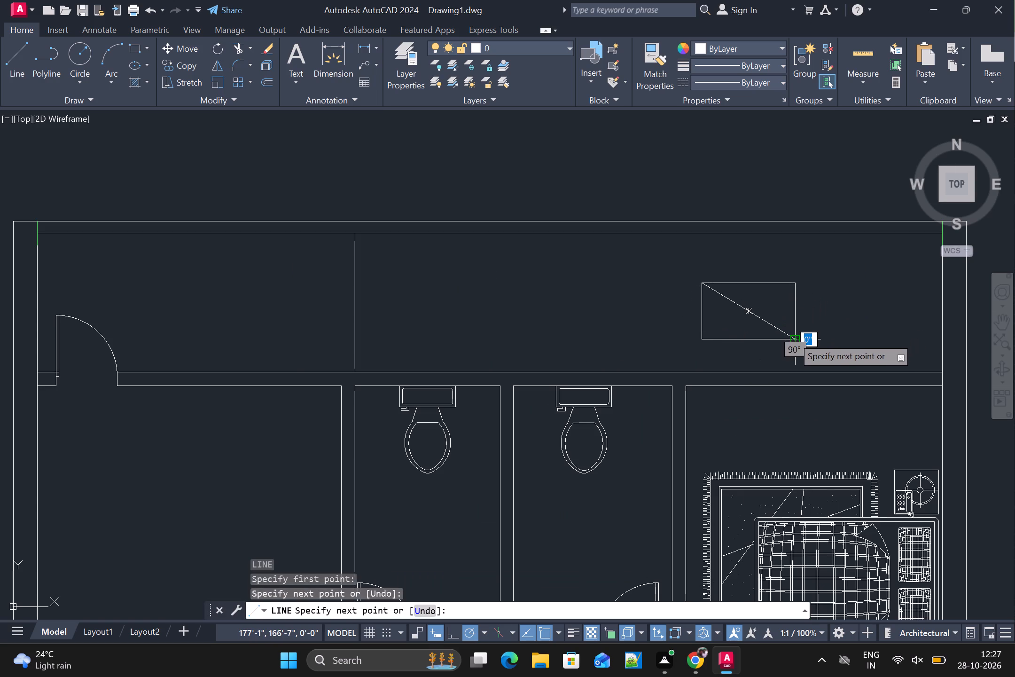
key(space)
key(space)
click(796, 283)
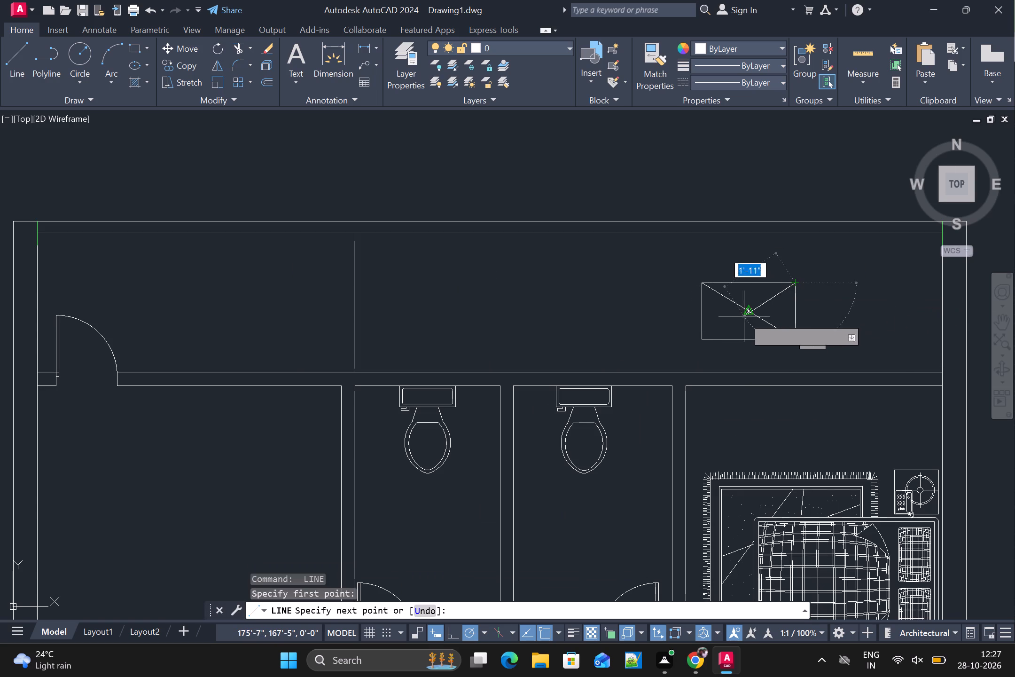
click(704, 338)
key(space)
scroll(704, 338, down, 2)
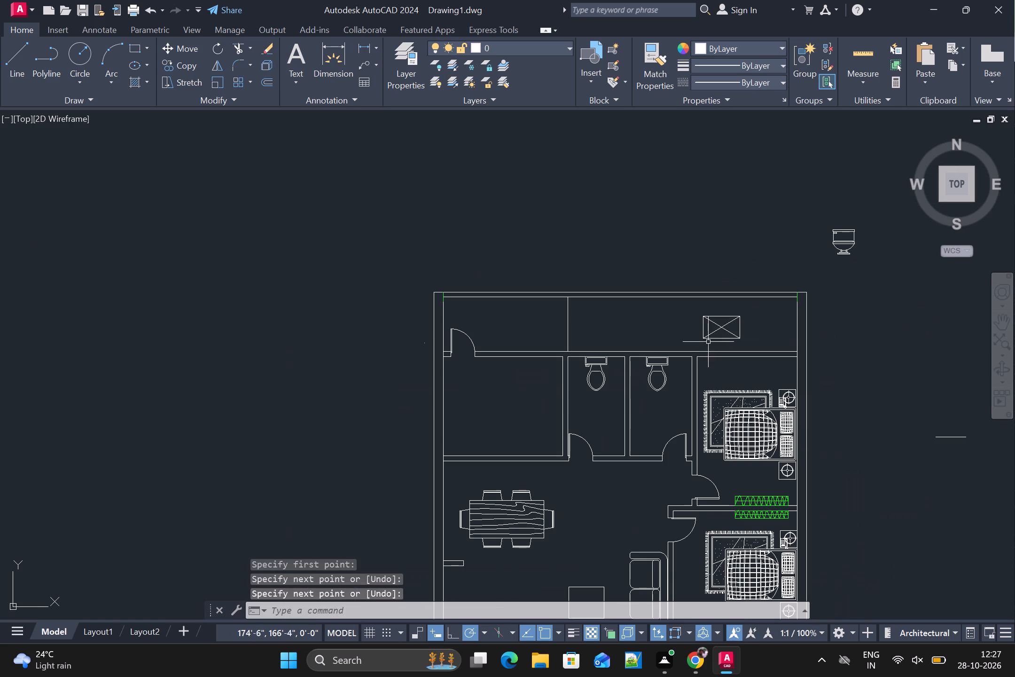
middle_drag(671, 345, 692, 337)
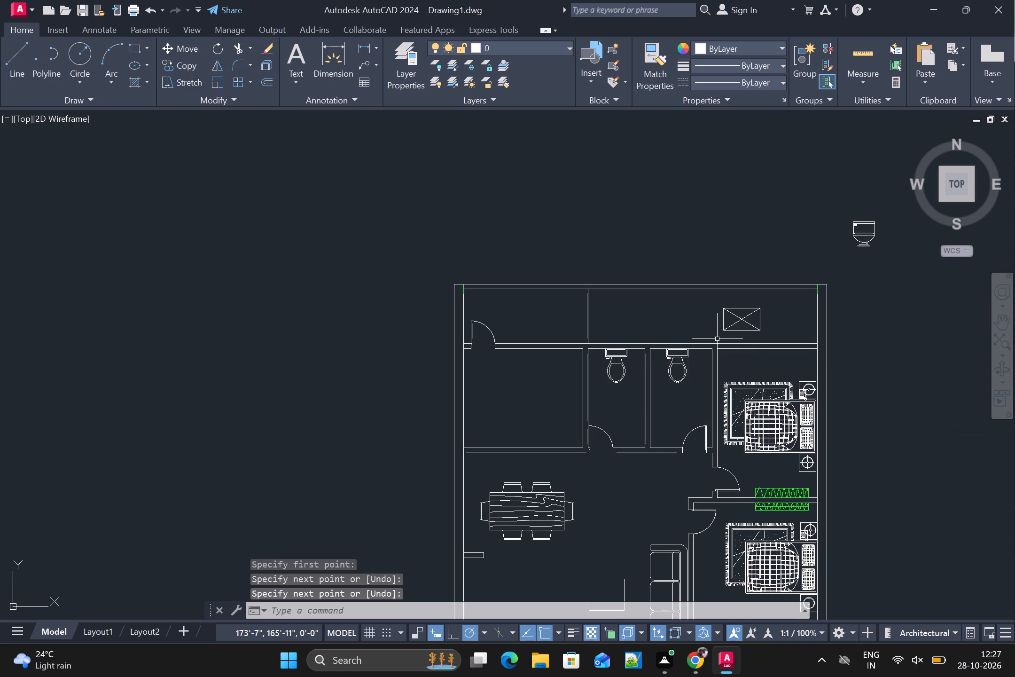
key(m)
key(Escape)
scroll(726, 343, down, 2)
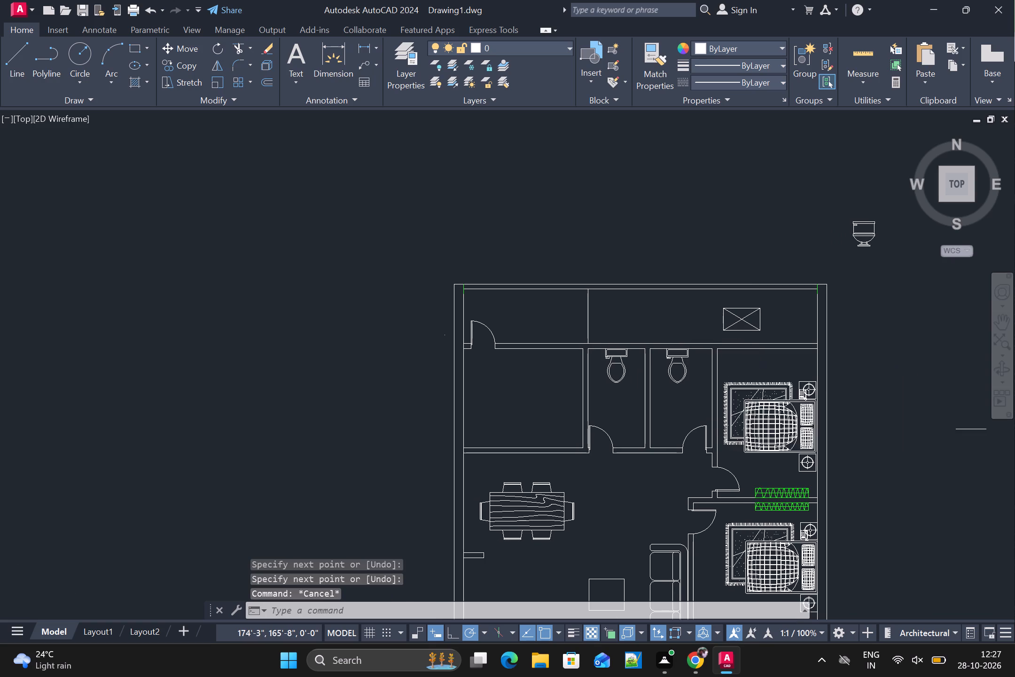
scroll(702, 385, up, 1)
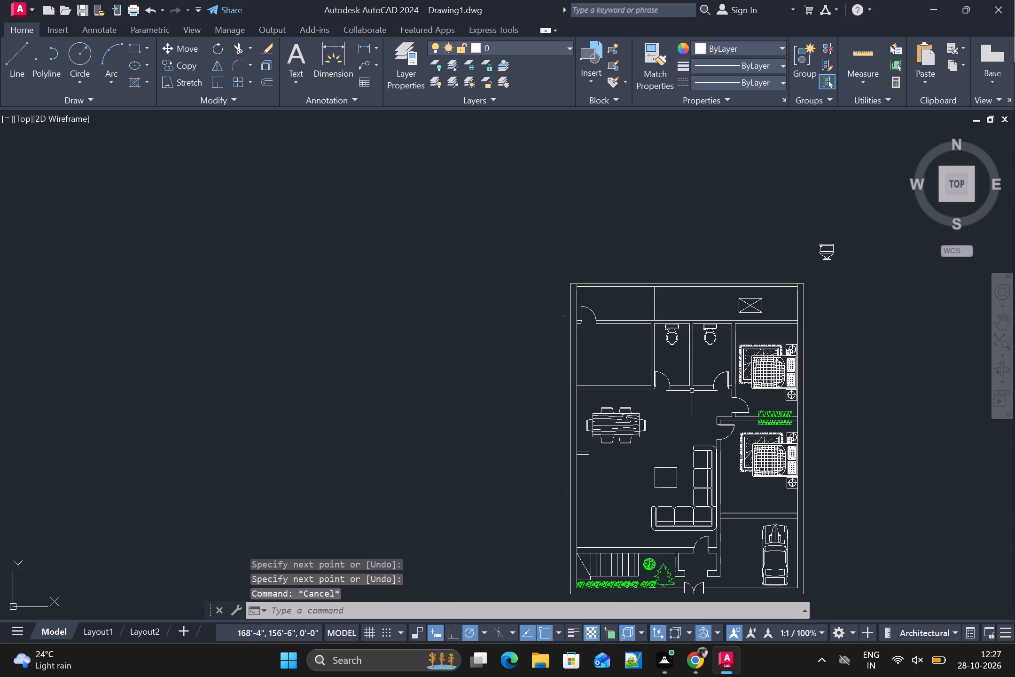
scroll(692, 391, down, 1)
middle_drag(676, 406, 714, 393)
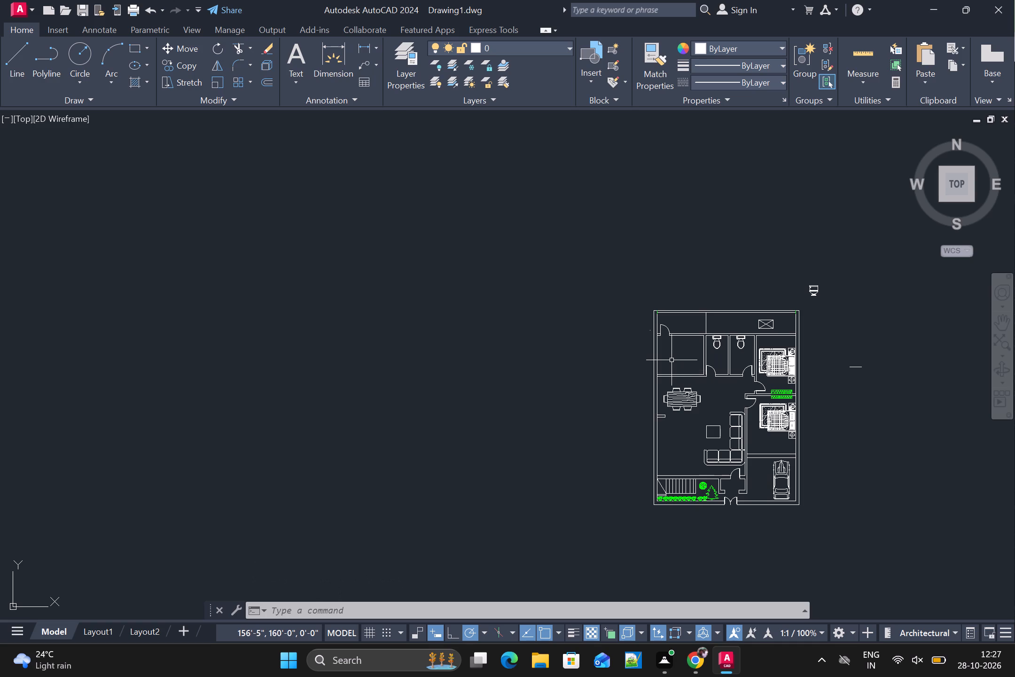
Draw two lines about 3' apart across the wall between the west room and the dining area.
scroll(671, 360, up, 1)
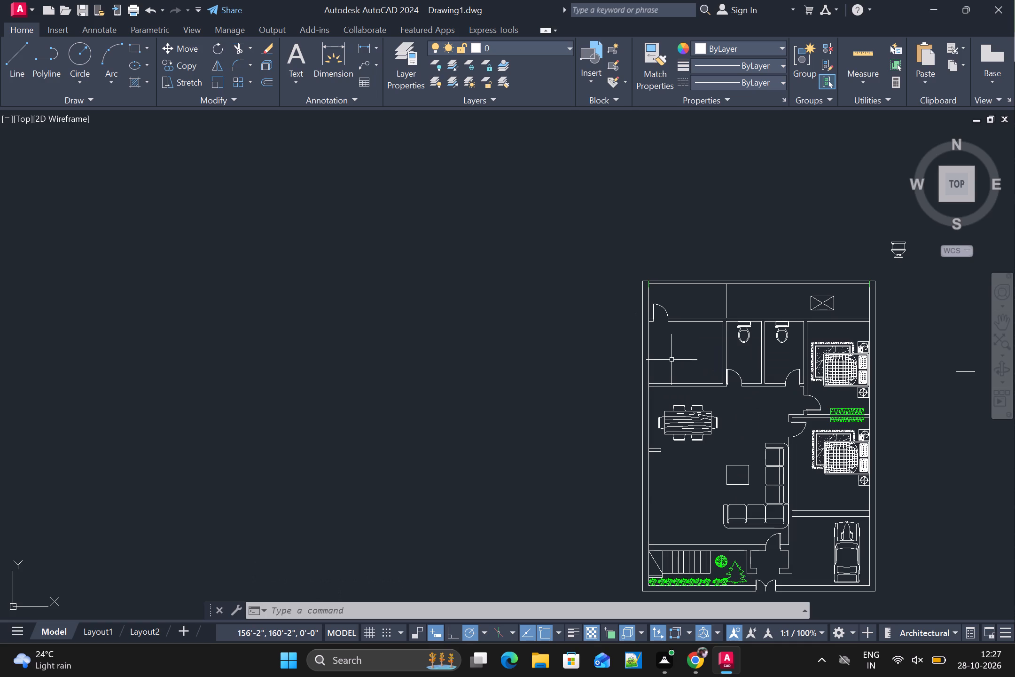
scroll(711, 365, up, 1)
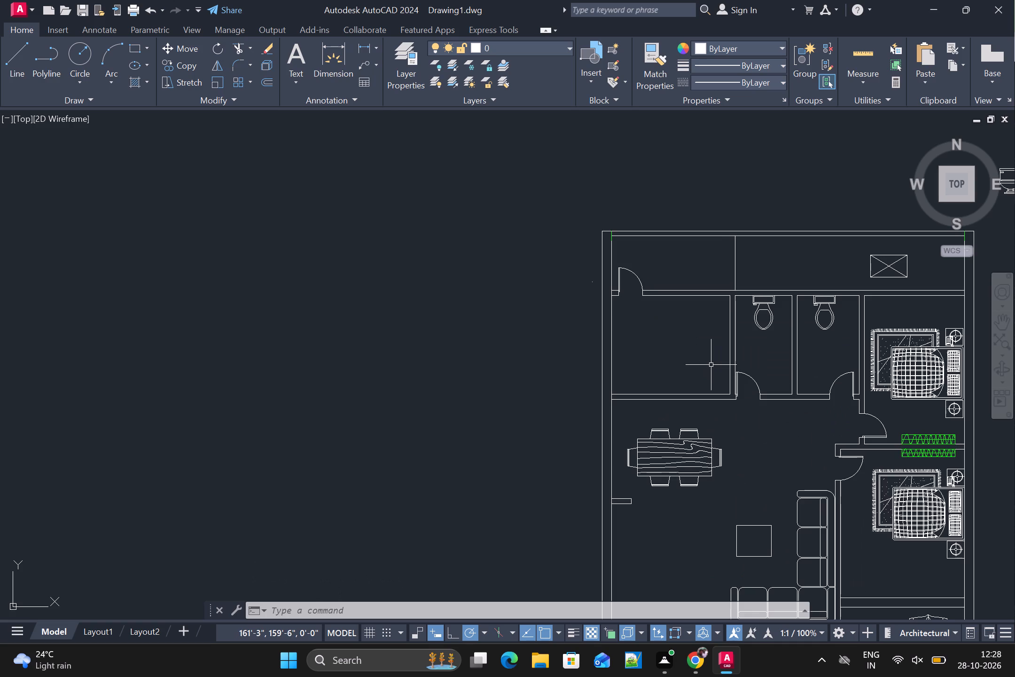
text(l)
key(space)
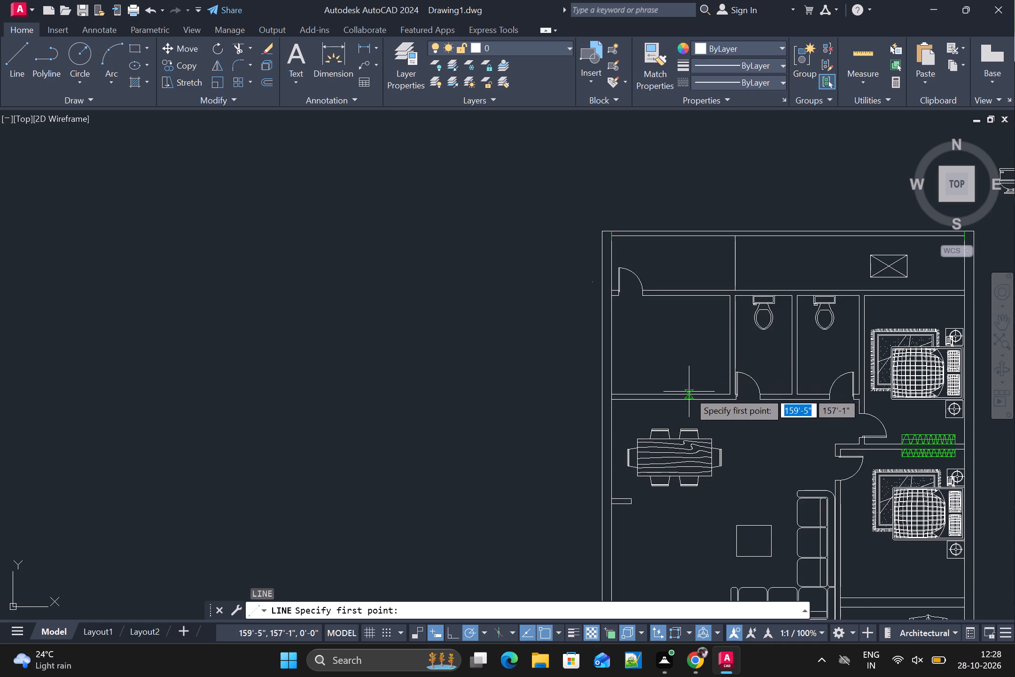
scroll(689, 392, up, 1)
click(659, 396)
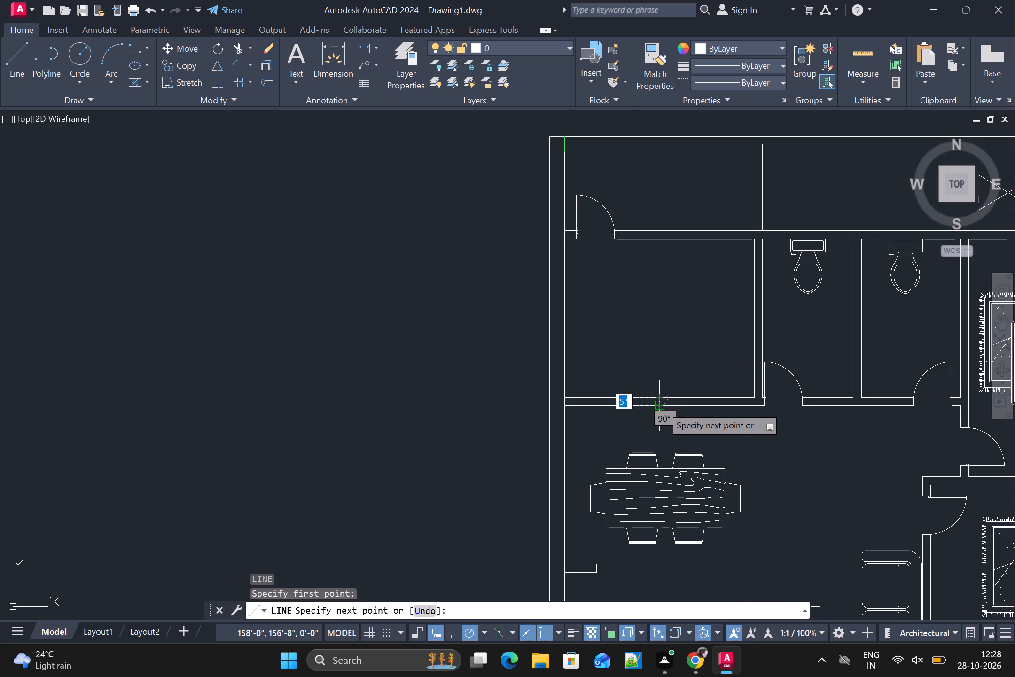
click(662, 406)
key(space)
key(space)
click(719, 399)
click(720, 405)
key(space)
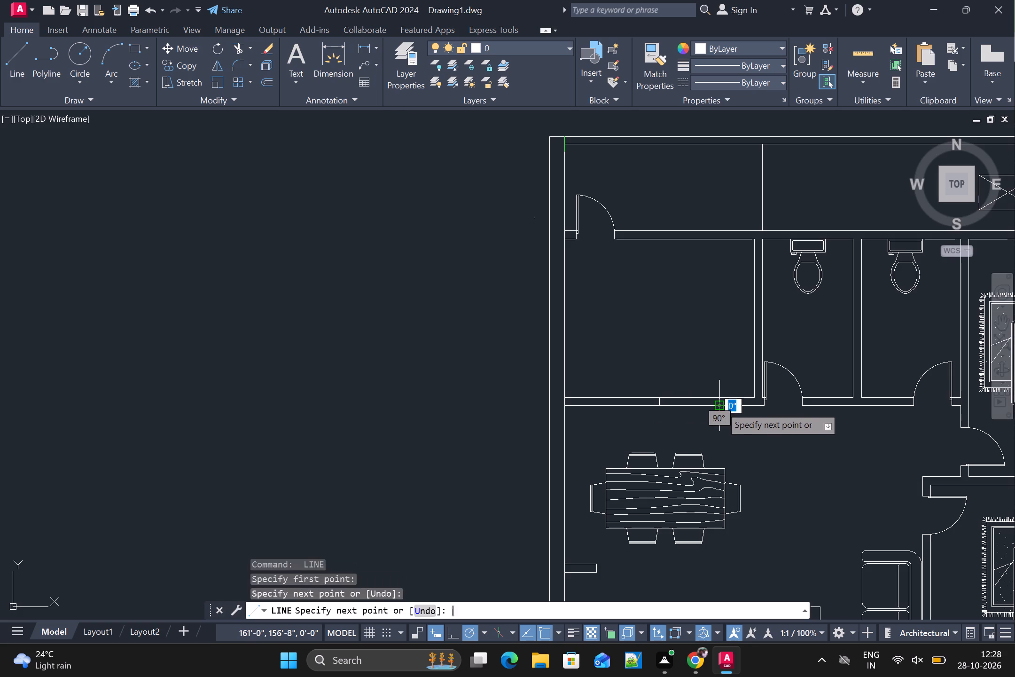
Trim both wall faces between the two new lines to make an opening from the west room to the dining area.
key(t)
key(r)
key(space)
scroll(706, 401, up, 1)
drag(698, 383, 698, 406)
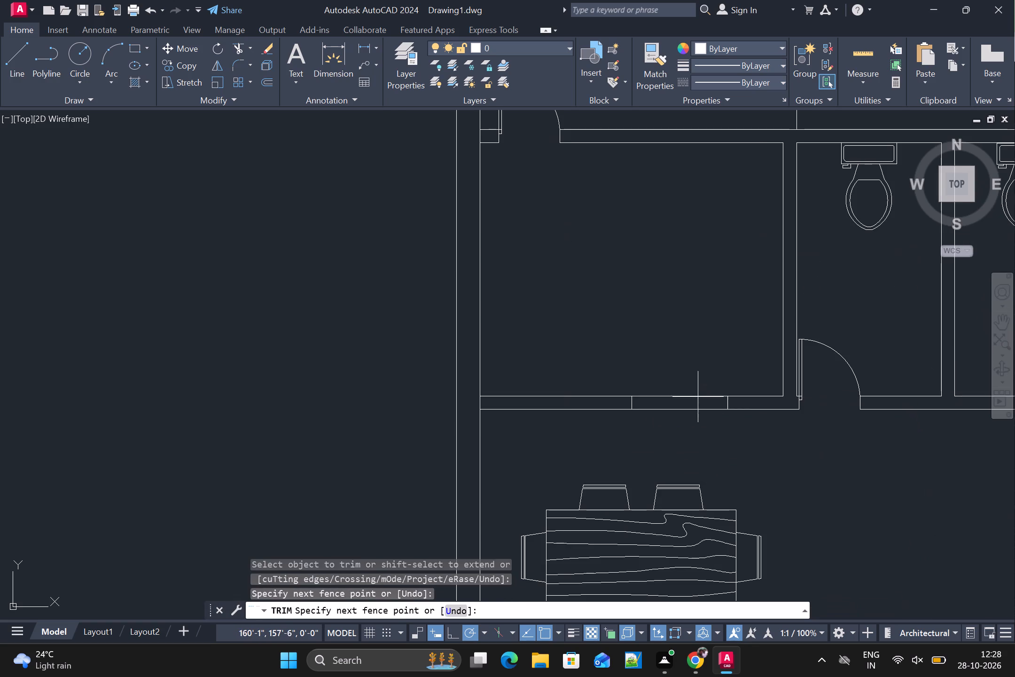
drag(698, 406, 694, 426)
scroll(694, 425, down, 2)
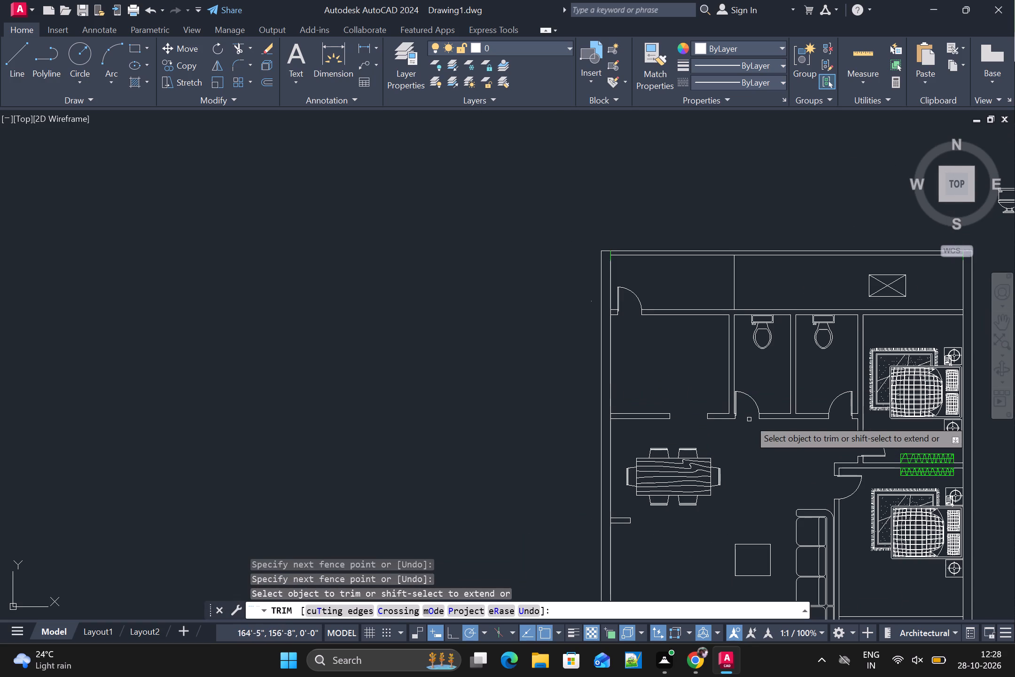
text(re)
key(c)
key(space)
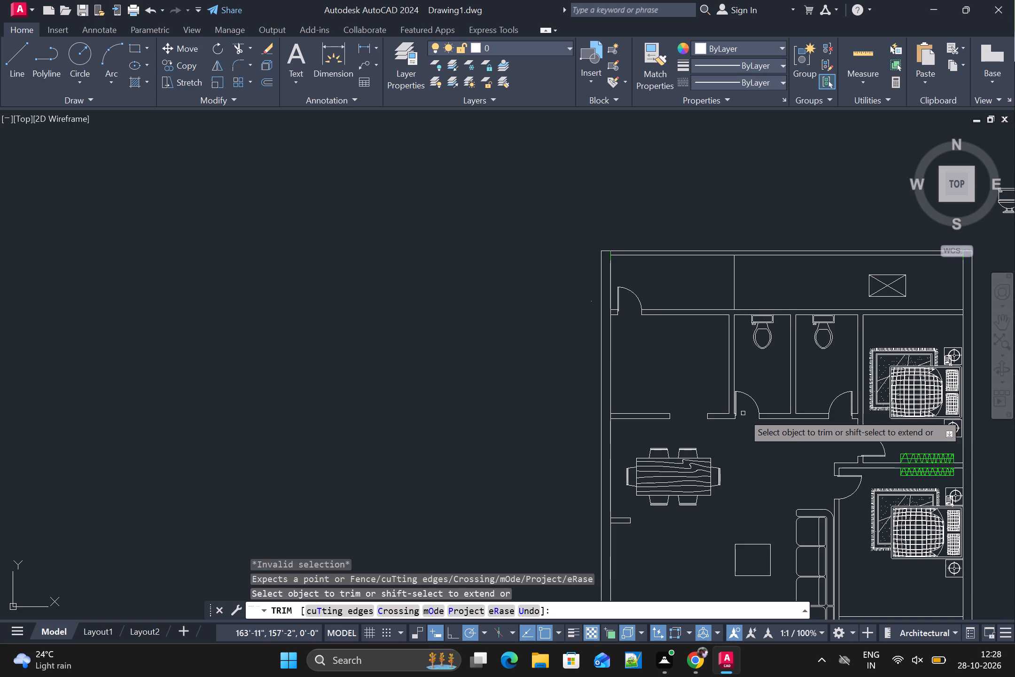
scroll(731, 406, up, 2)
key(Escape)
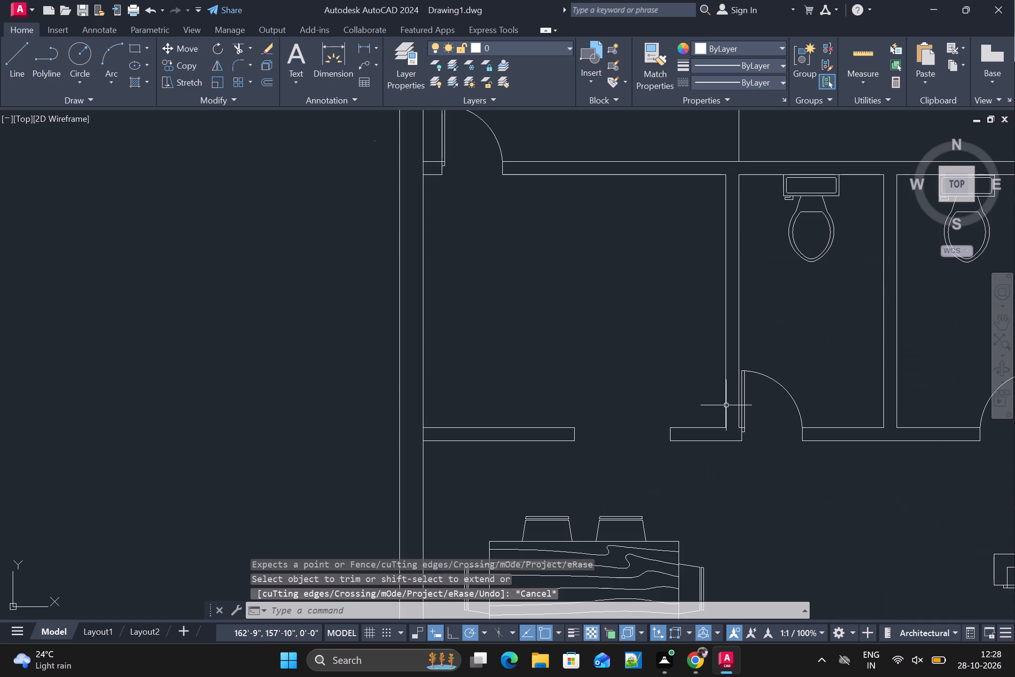
Select the stray short horizontal line lying outside the floor plan to the east.
scroll(708, 402, down, 1)
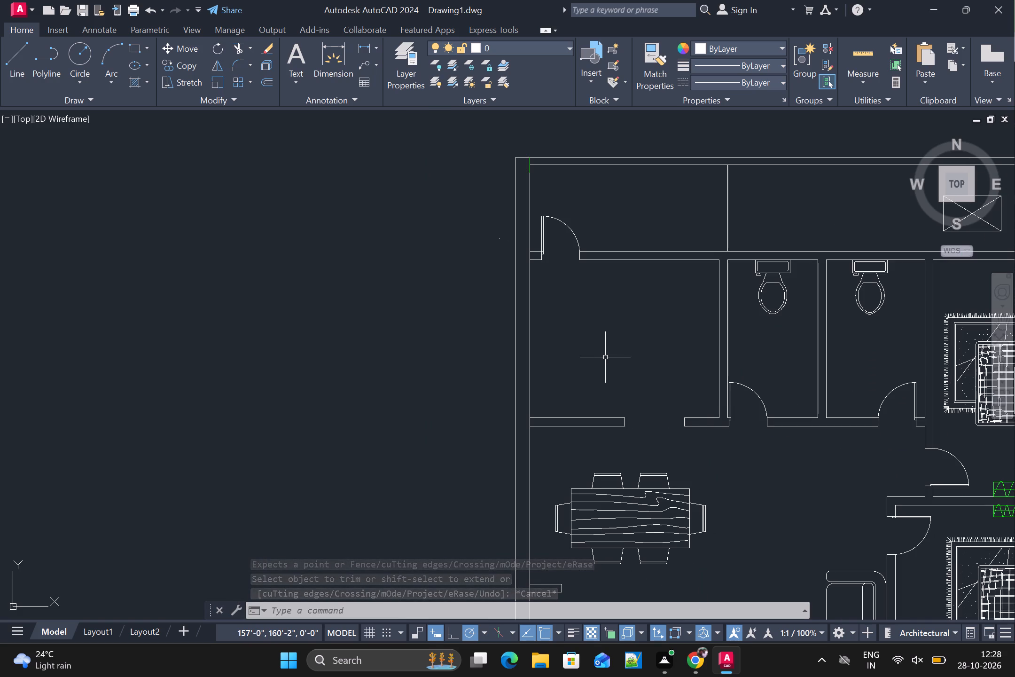
scroll(605, 357, down, 3)
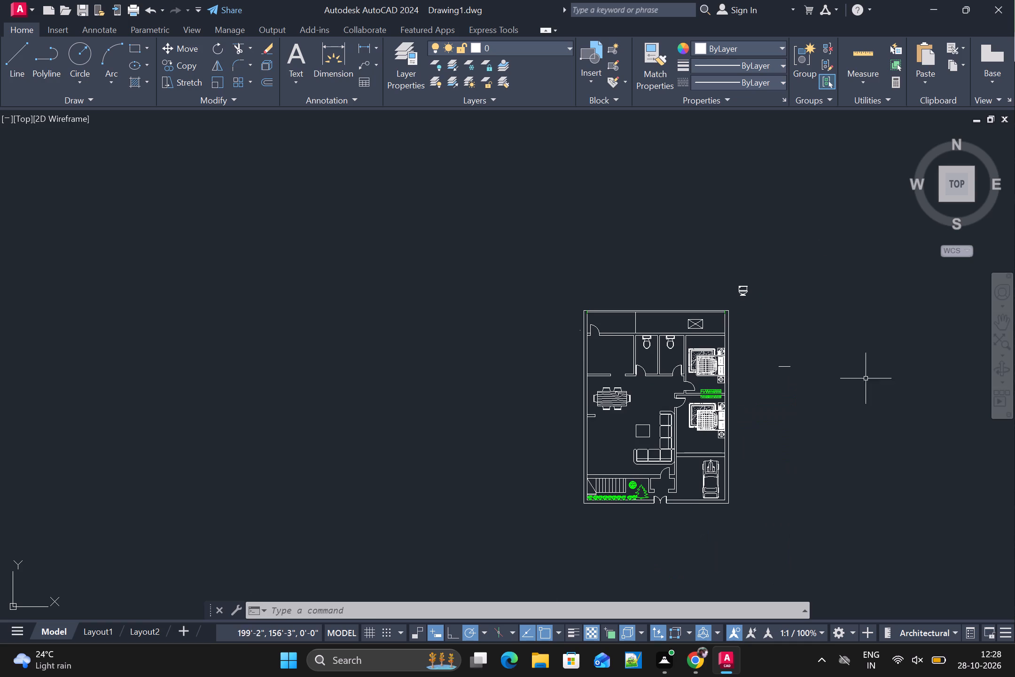
scroll(863, 366, up, 2)
click(678, 370)
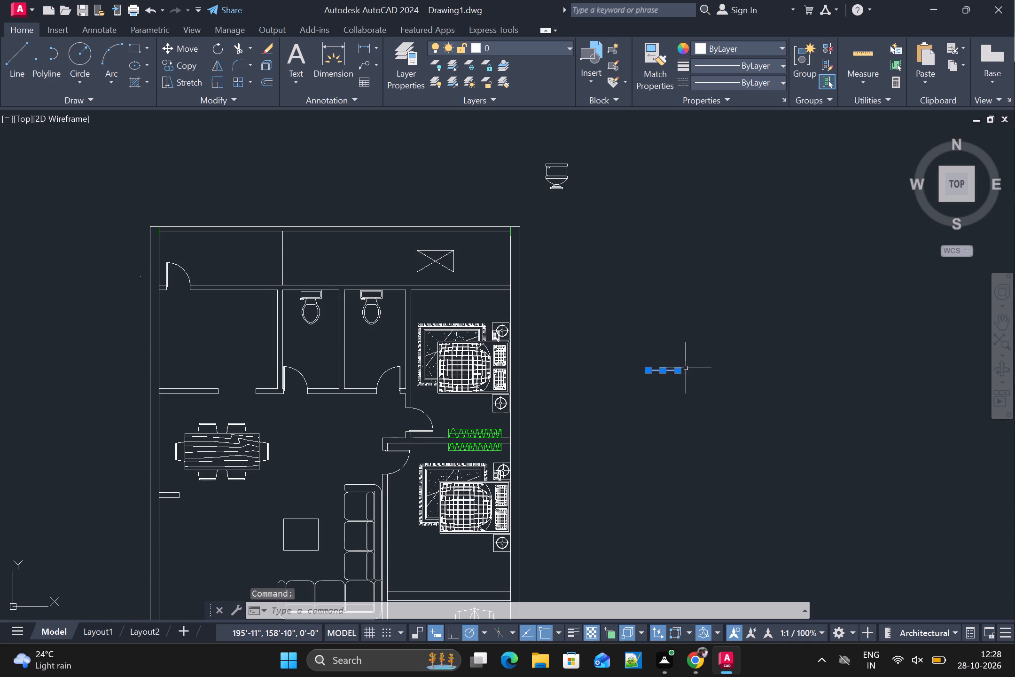
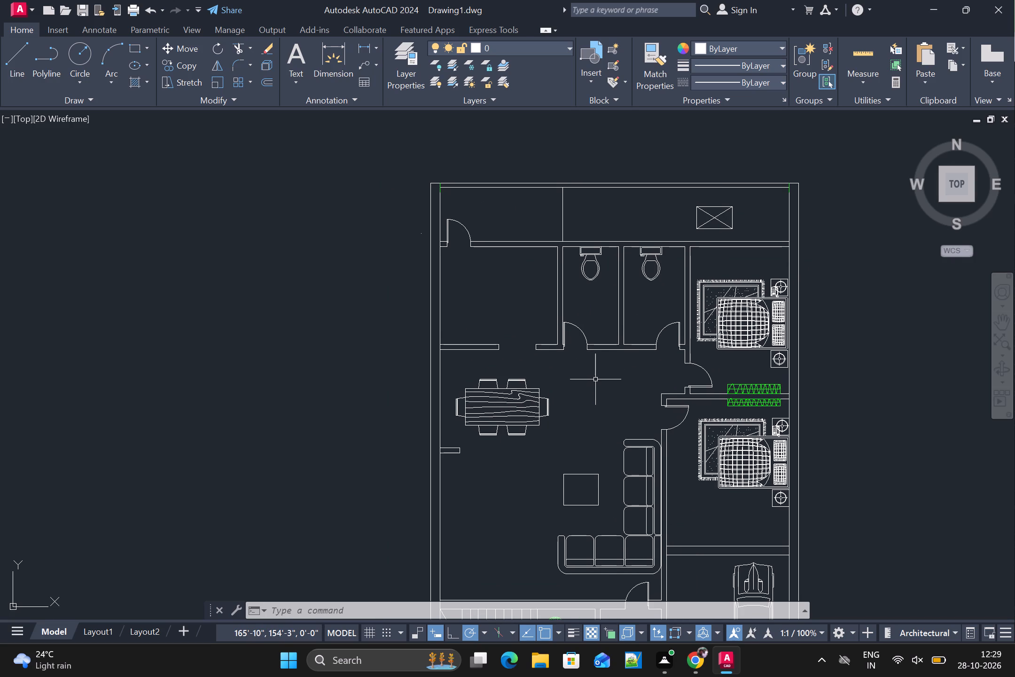
Create a new layer named windows and set its colour to red.
click(409, 43)
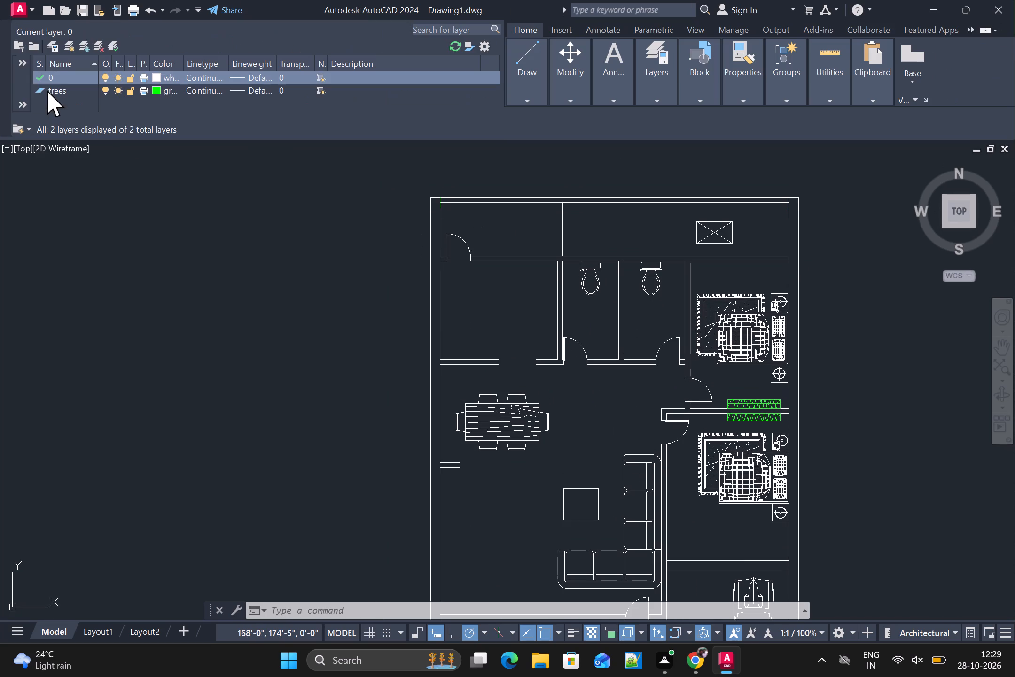
click(70, 46)
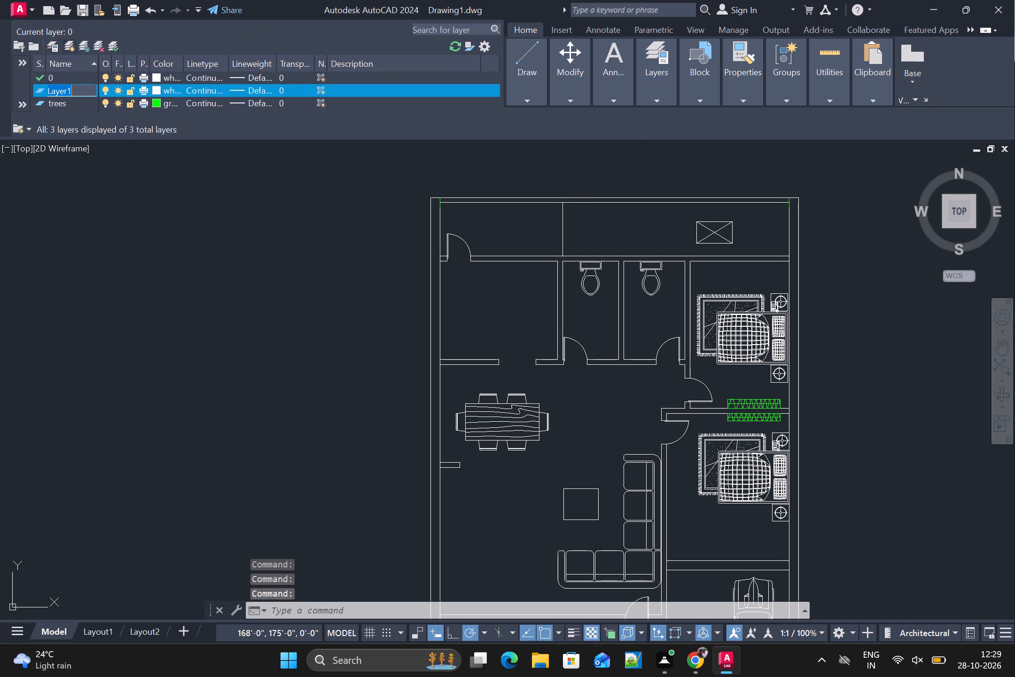
key(BackSpace)
key(BackSpace)
key(BackSpace)
text(window)
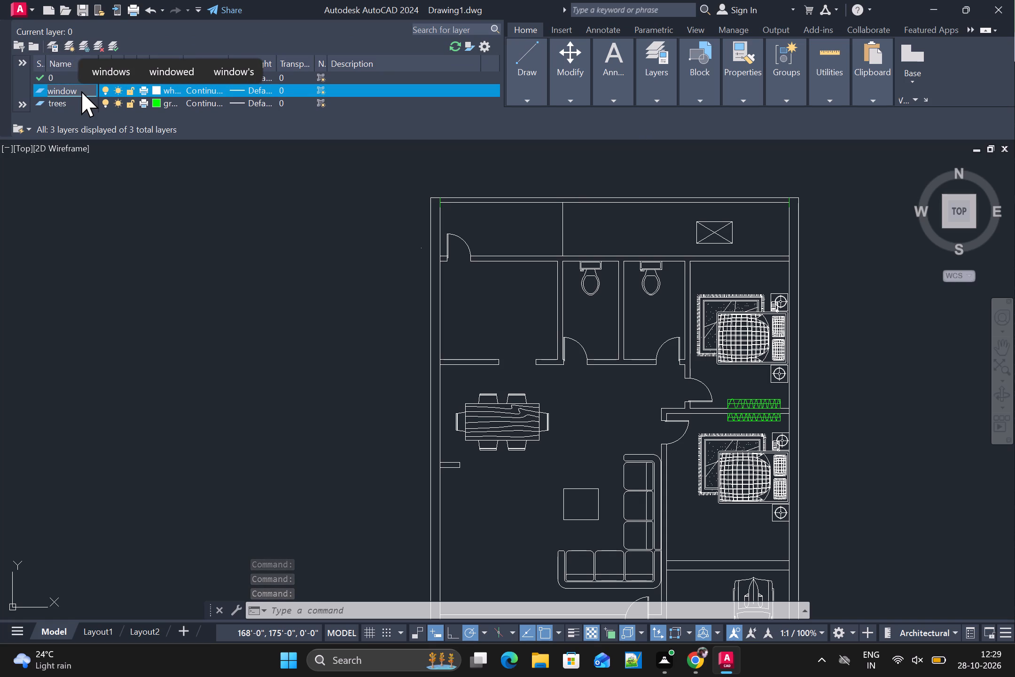
key(s)
key(Return)
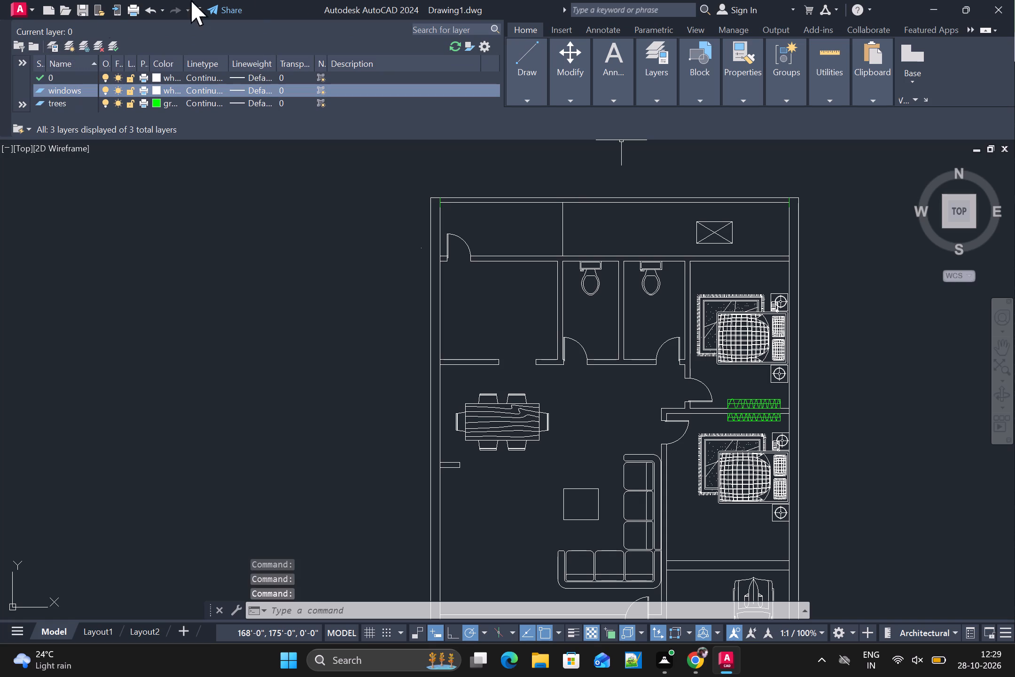
click(166, 90)
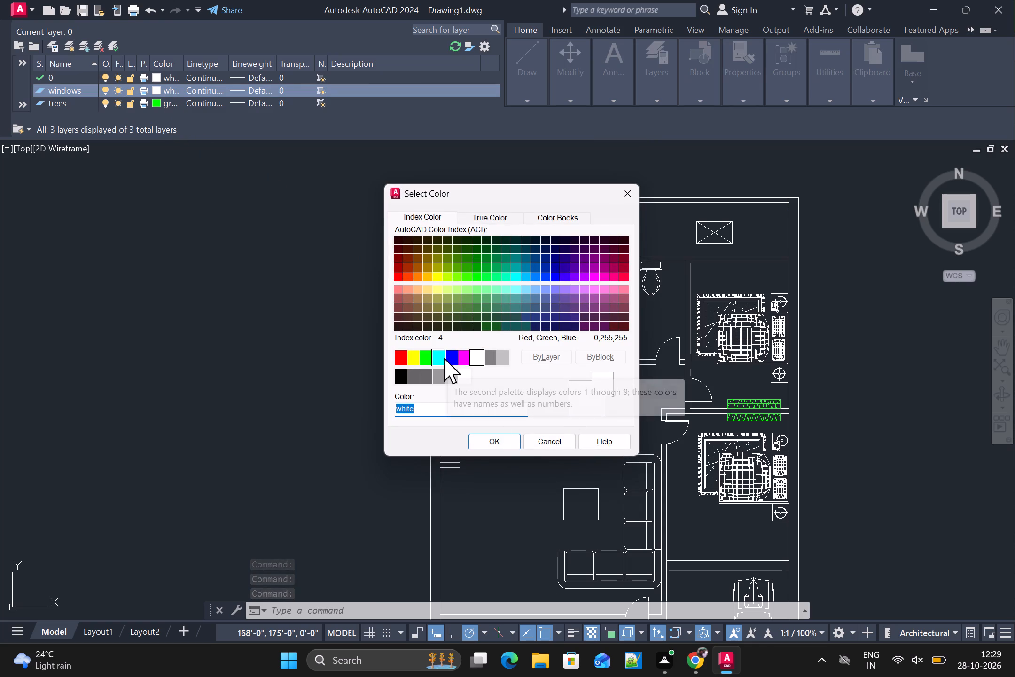
click(402, 357)
click(489, 441)
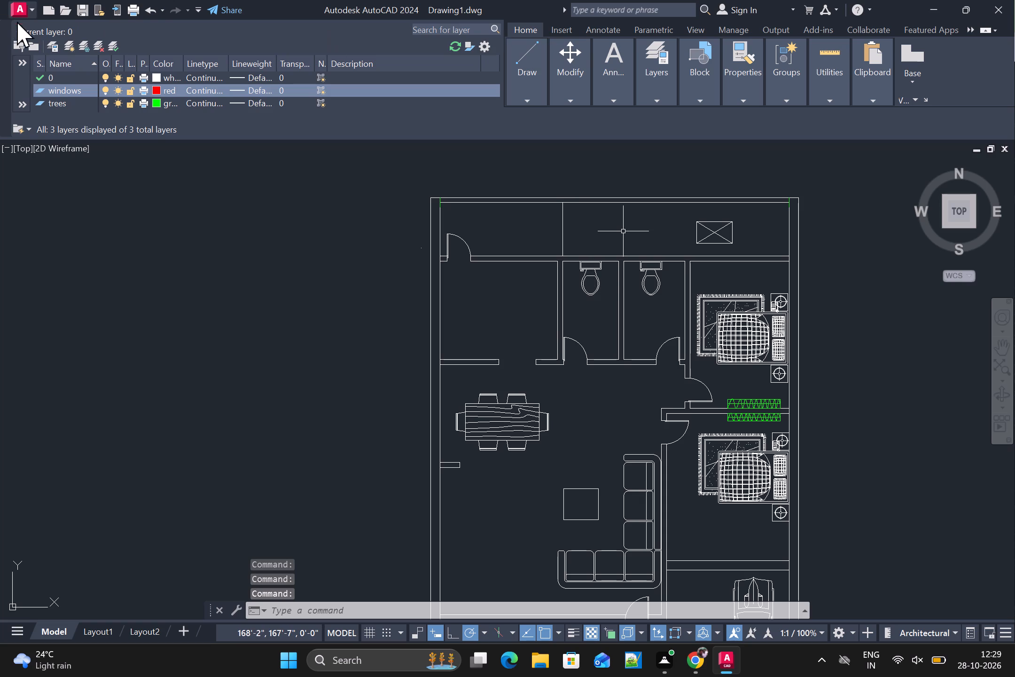
click(5, 26)
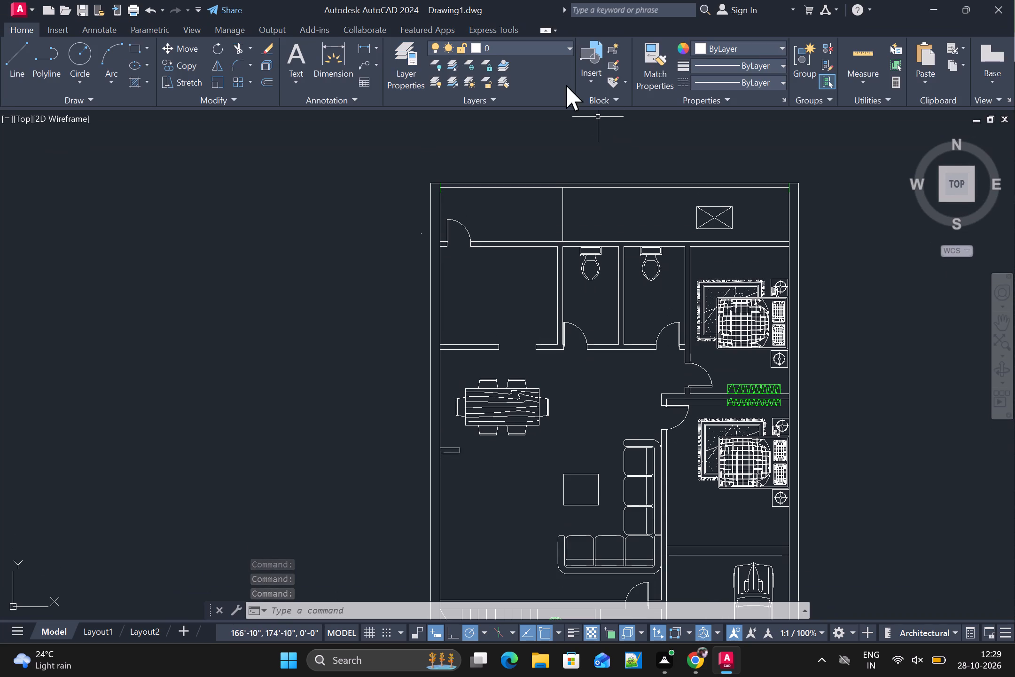
Make the windows layer the current layer.
click(554, 47)
click(520, 92)
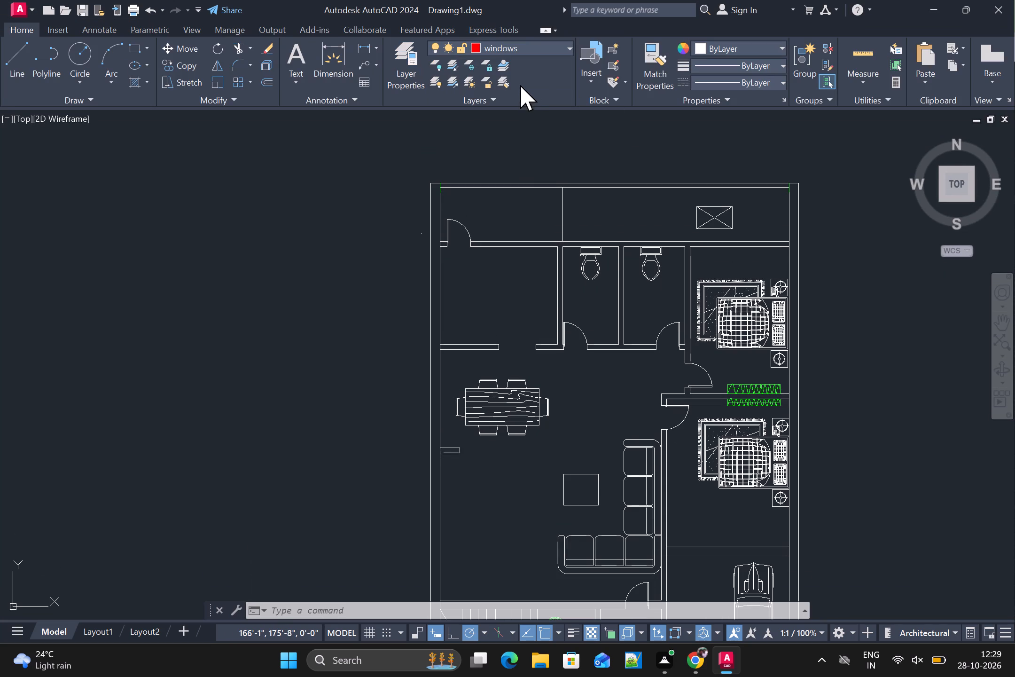
Draw a window outline with lines, about 3' long, across the thickness of the west room's north wall.
key(l)
key(space)
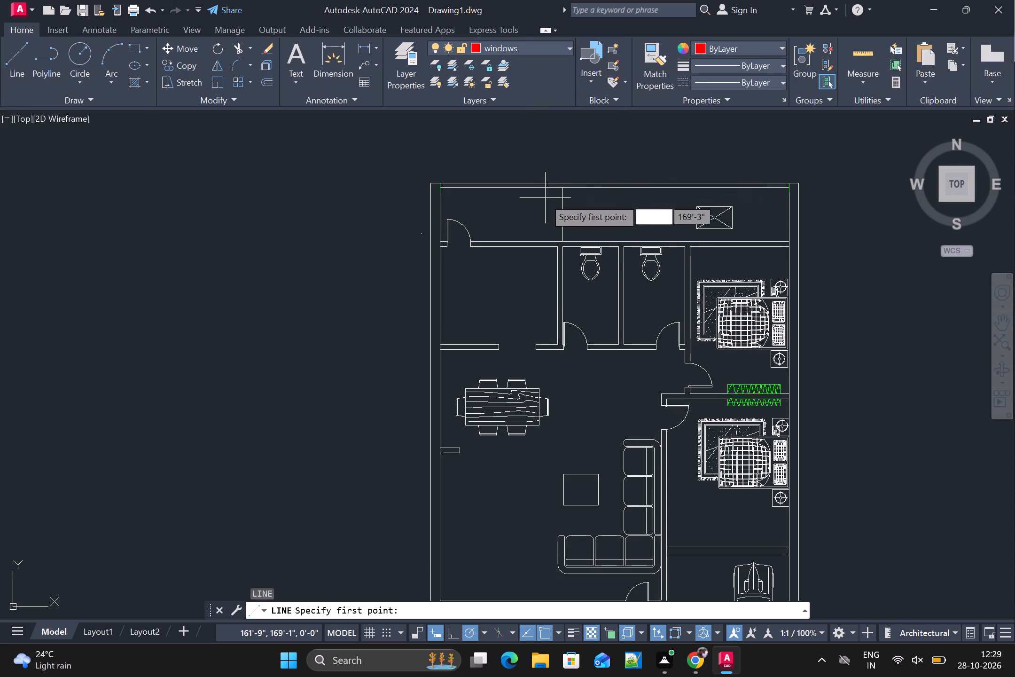
scroll(490, 284, up, 3)
scroll(498, 174, down, 2)
middle_drag(512, 189, 522, 227)
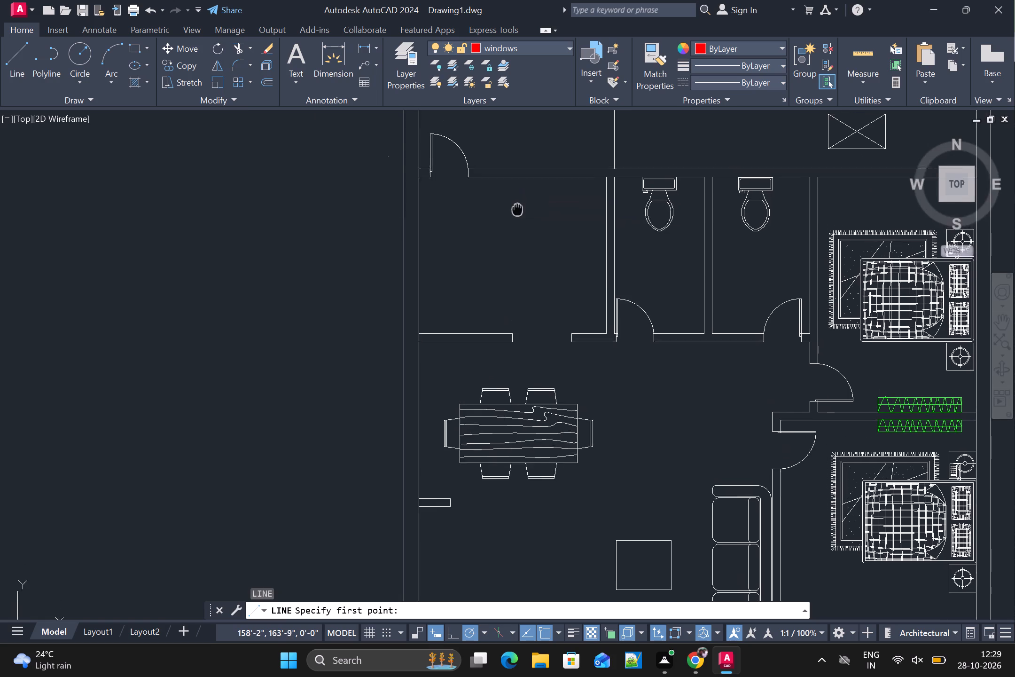
middle_drag(522, 227, 526, 251)
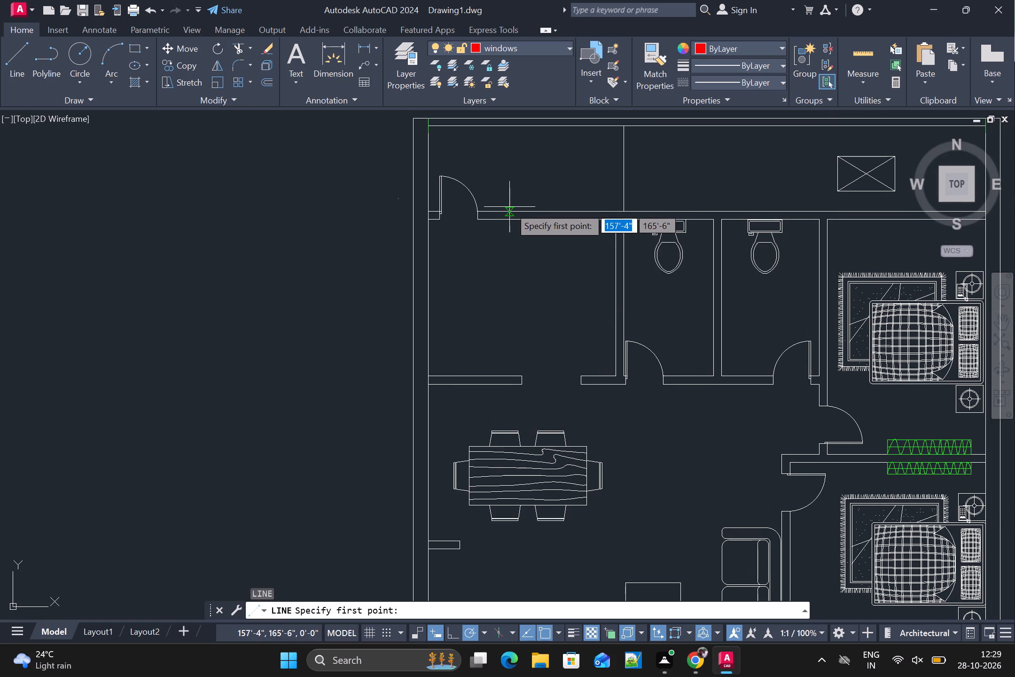
click(514, 210)
click(515, 218)
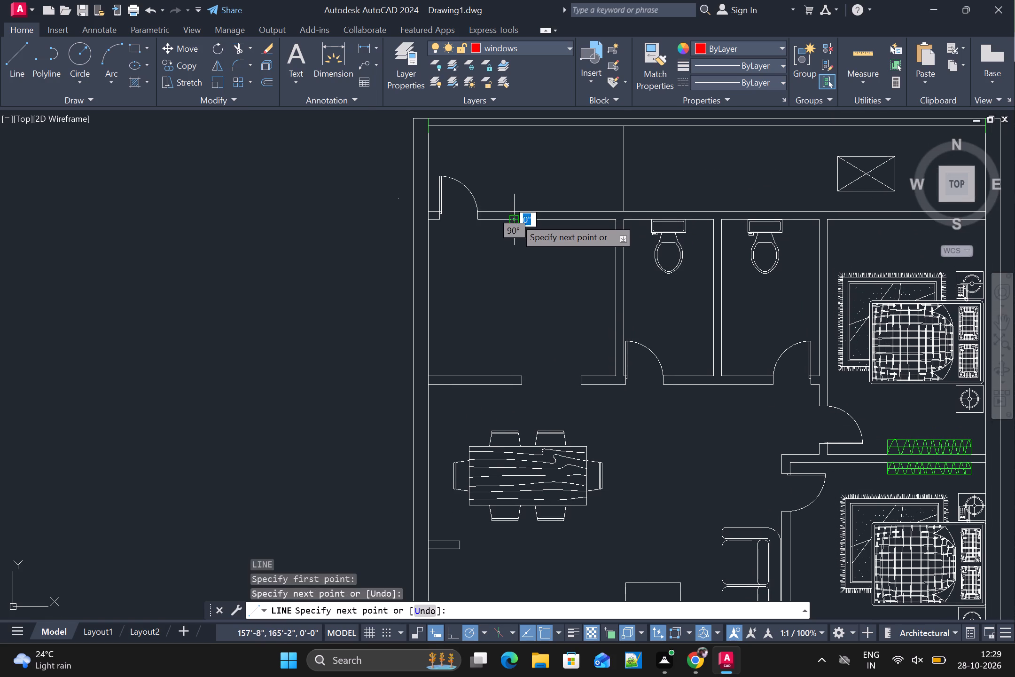
scroll(529, 218, up, 2)
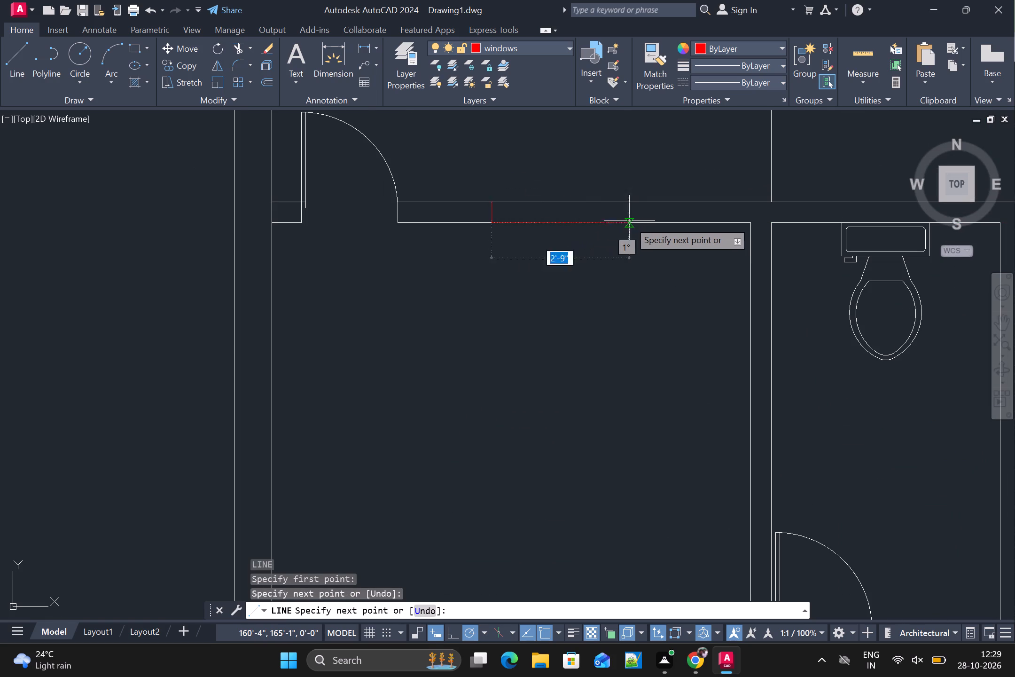
click(643, 219)
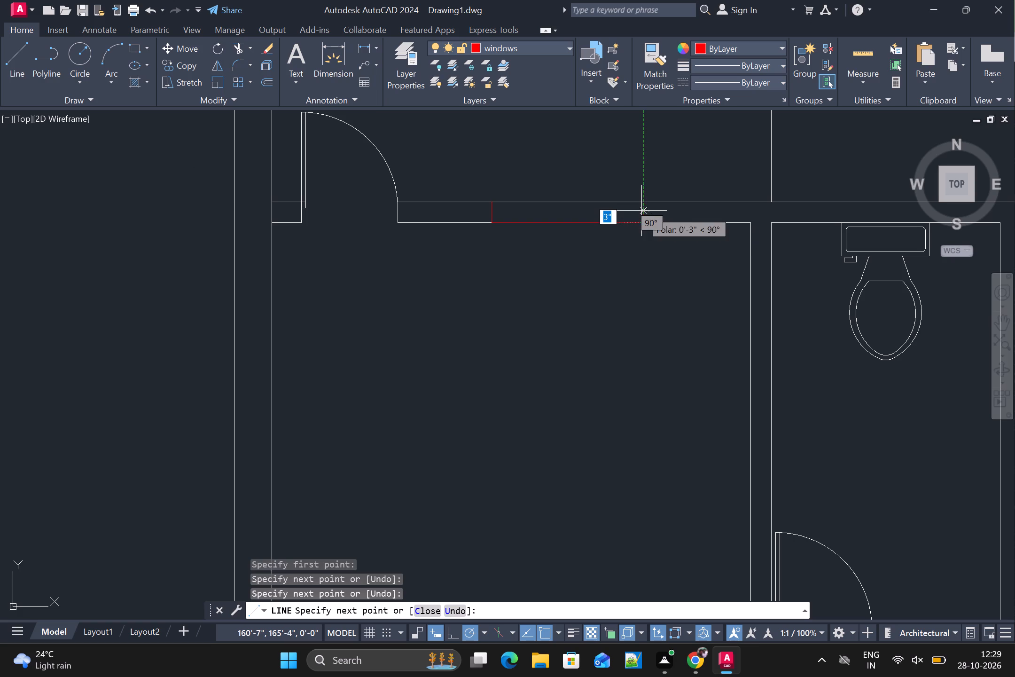
click(641, 204)
click(489, 203)
key(space)
Draw a window outline with lines, about 2'-5" long, in the north wall behind the western toilet.
scroll(594, 234, down, 1)
key(space)
middle_drag(740, 221, 625, 246)
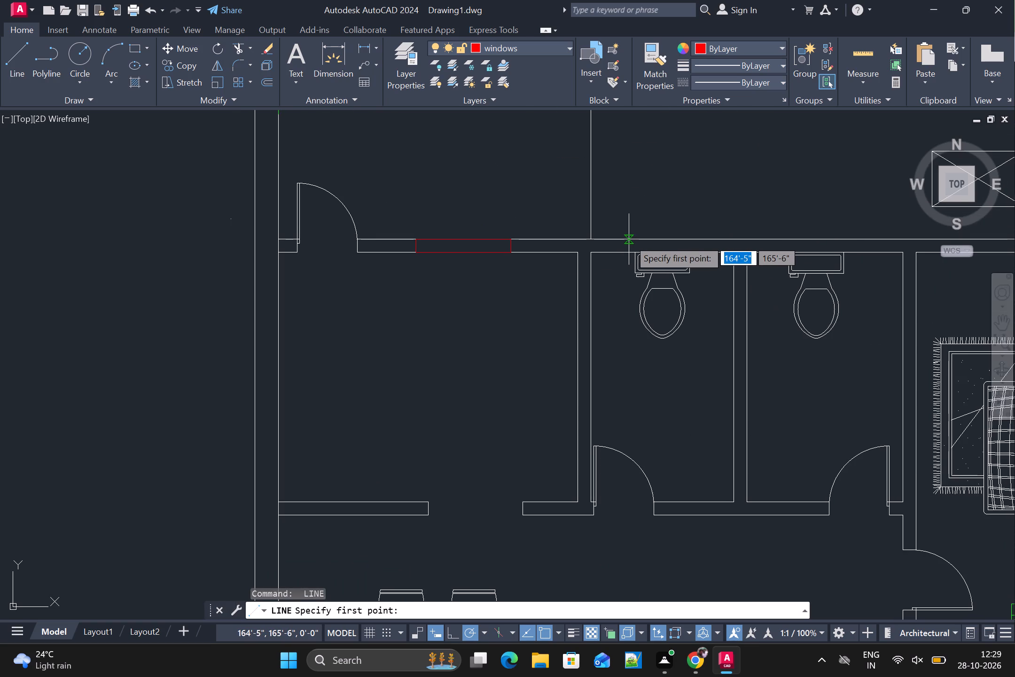
click(625, 239)
click(629, 251)
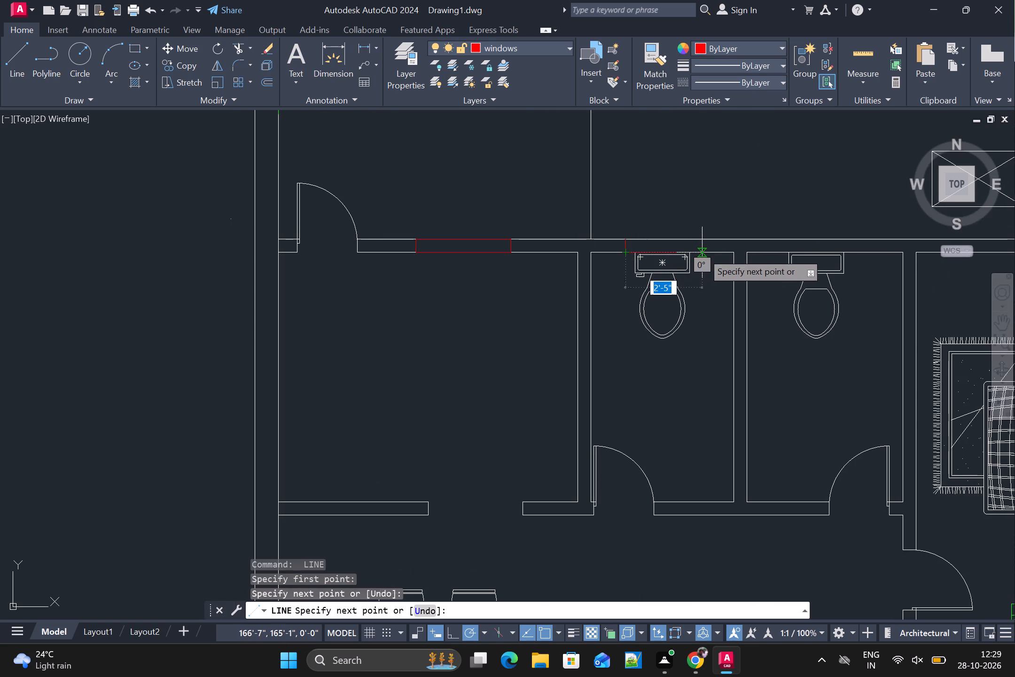
click(703, 252)
click(703, 240)
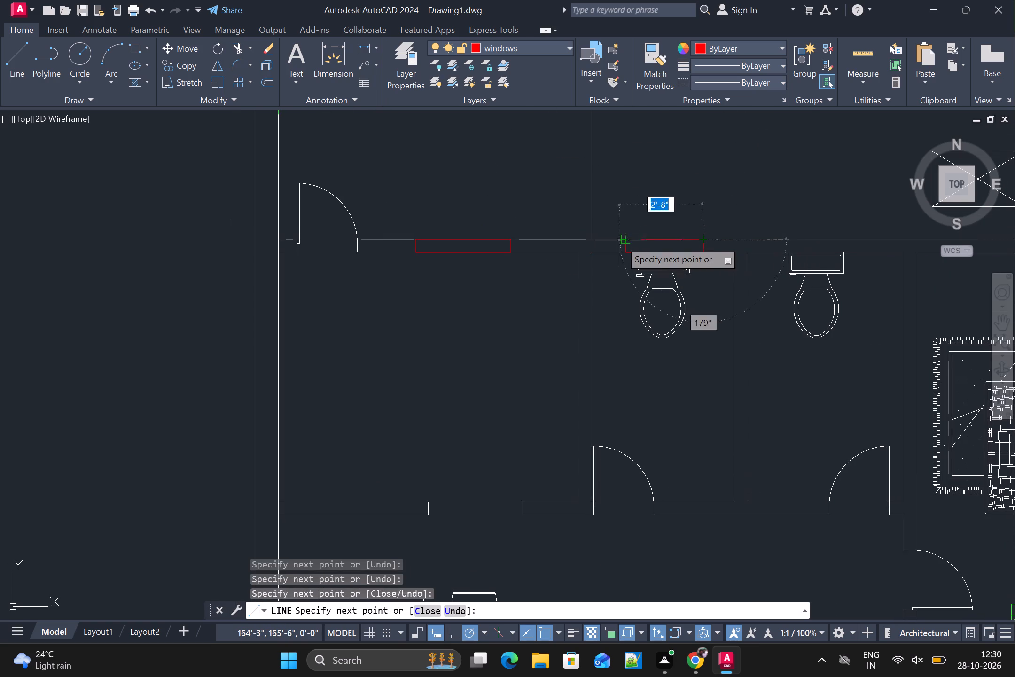
click(618, 240)
key(space)
Draw a window outline with lines, about 2'-8" long, in the north wall behind the eastern toilet.
middle_drag(782, 269, 735, 275)
key(space)
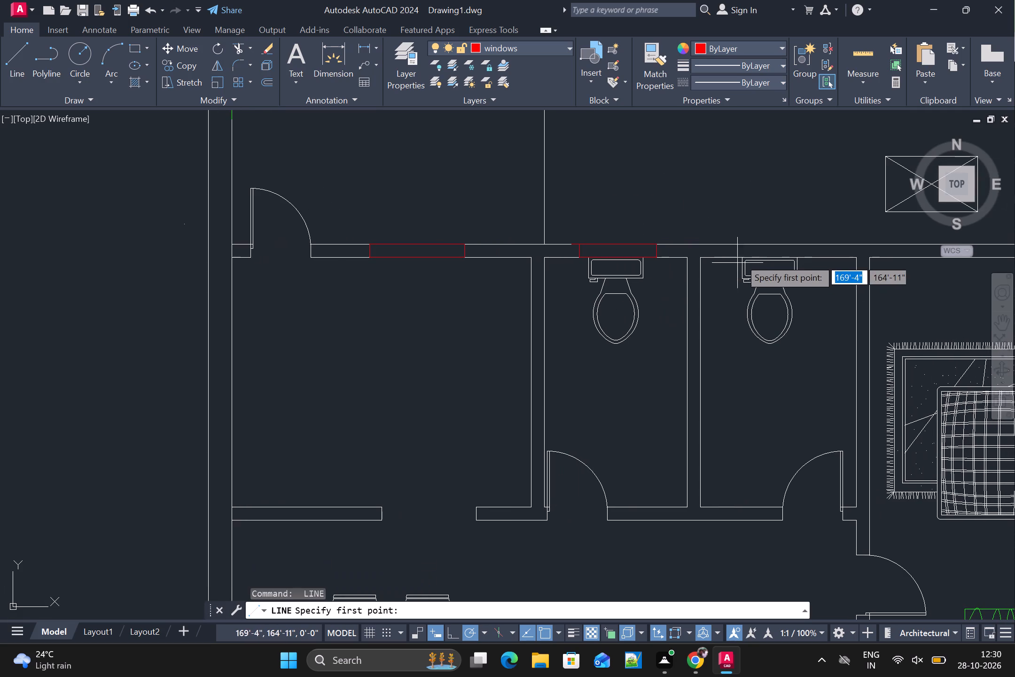
click(734, 244)
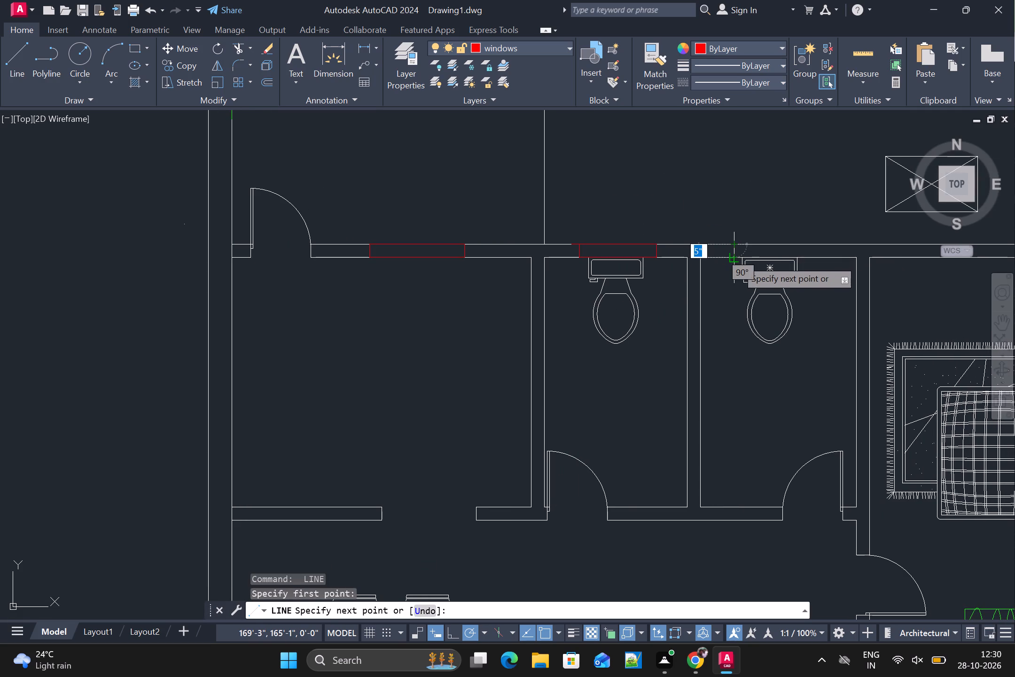
click(736, 260)
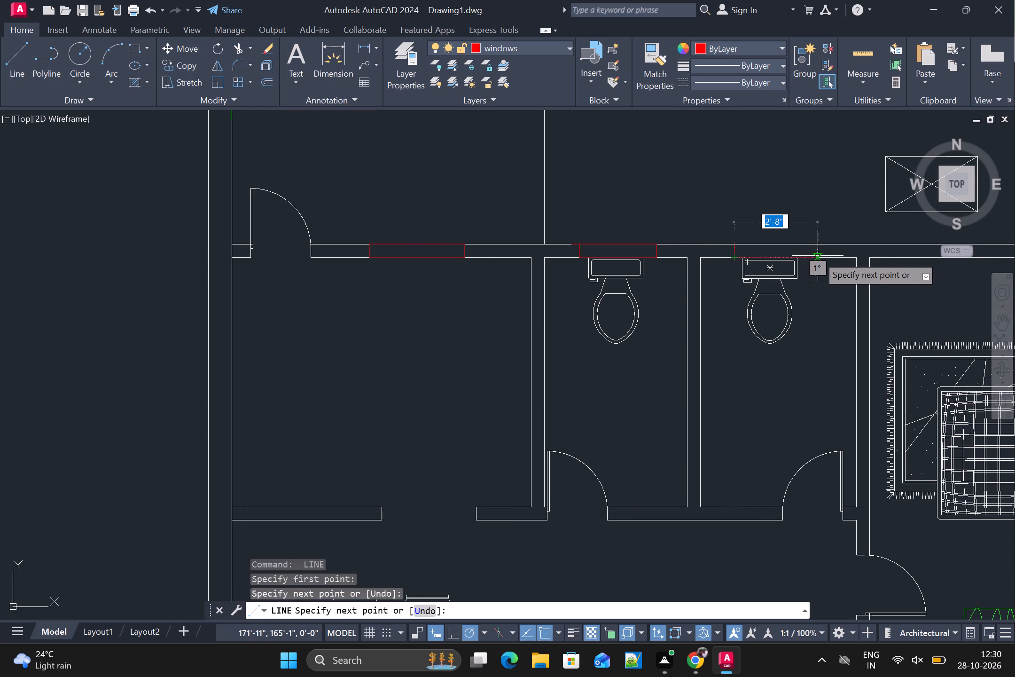
click(818, 256)
click(815, 243)
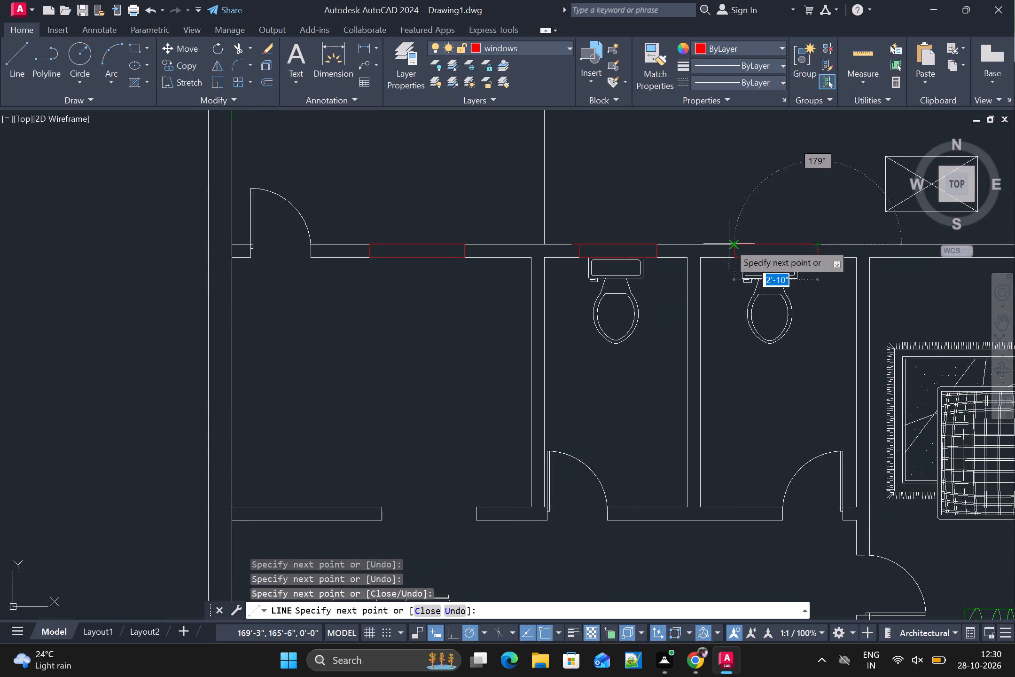
click(729, 244)
key(space)
Draw a window outline with lines, about 3'-9" long, in the north wall of the northeast bedroom.
scroll(729, 244, down, 2)
scroll(644, 250, up, 2)
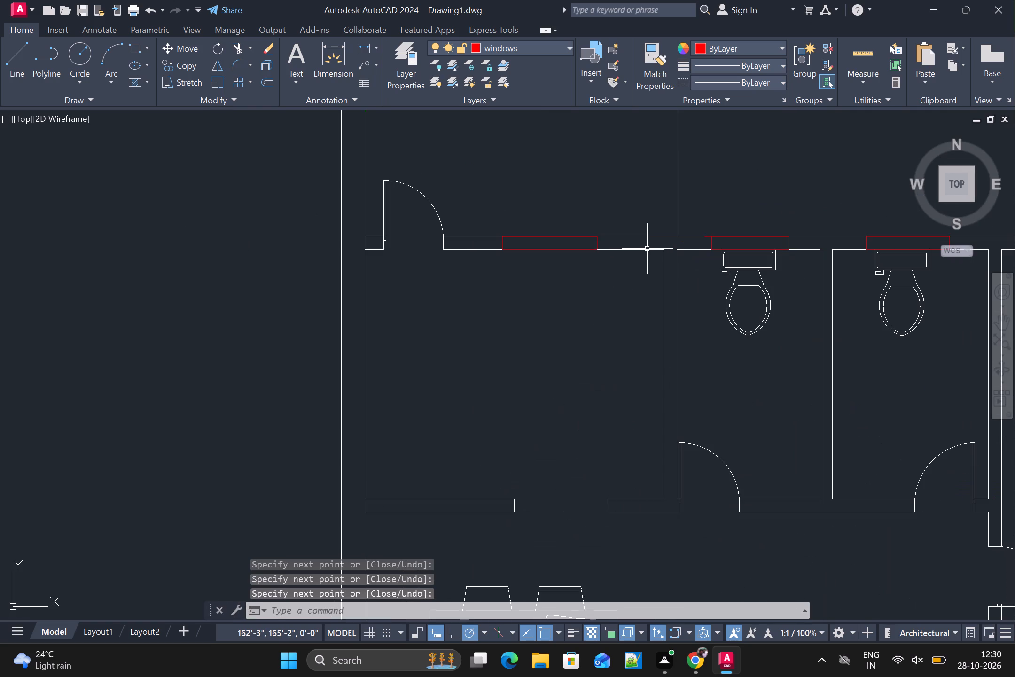
scroll(647, 249, down, 2)
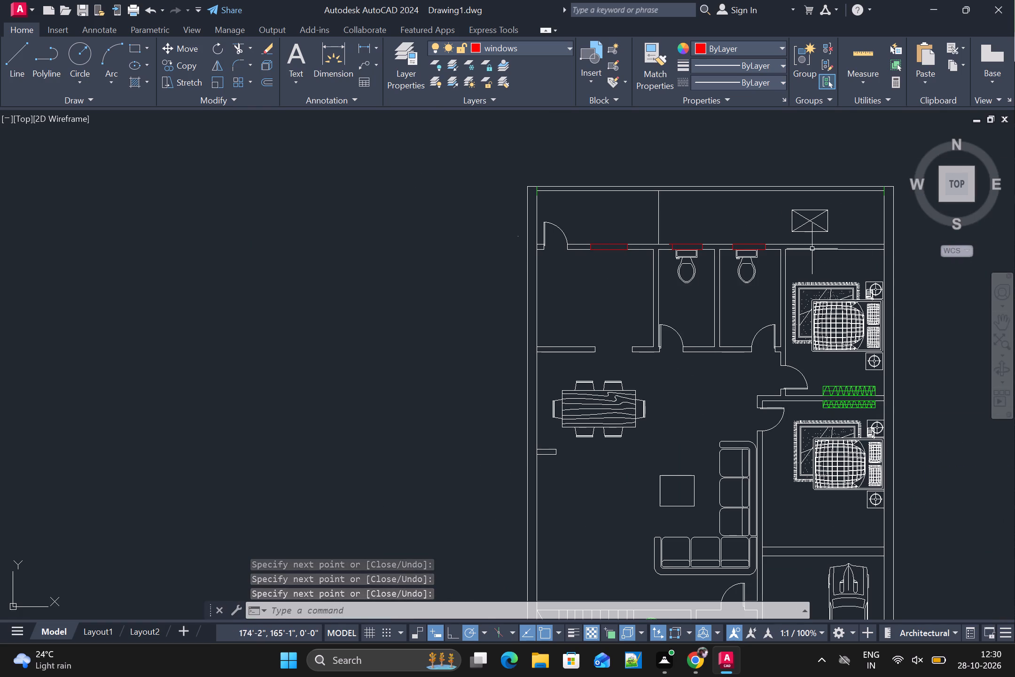
key(space)
scroll(832, 249, up, 1)
scroll(840, 249, down, 1)
middle_drag(842, 252, 764, 260)
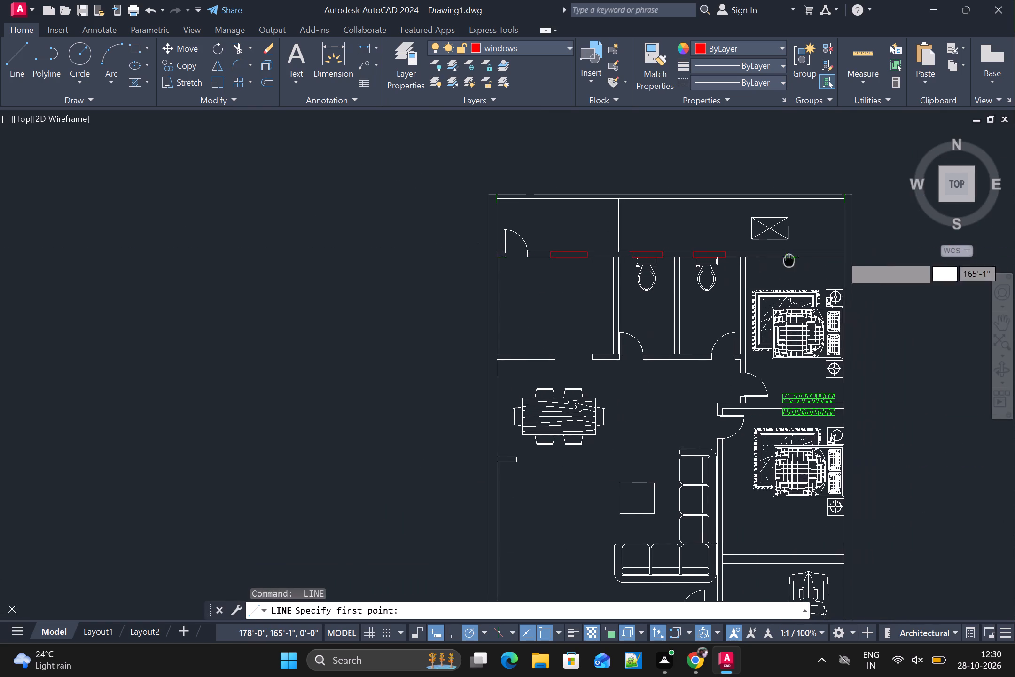
middle_drag(764, 260, 754, 260)
scroll(752, 256, up, 1)
click(730, 250)
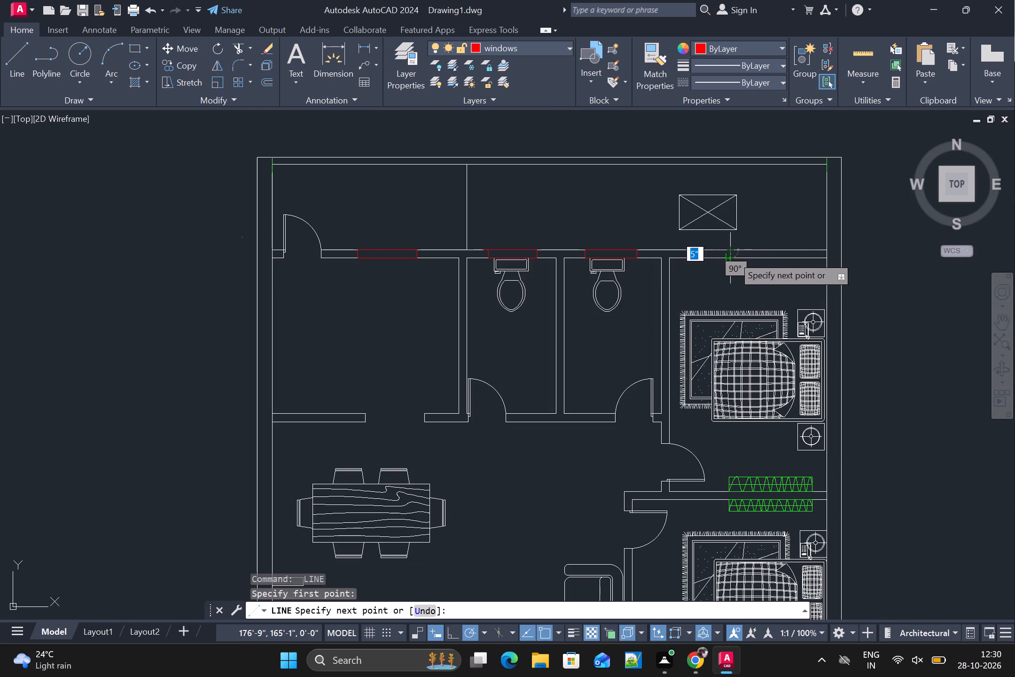
click(733, 256)
scroll(809, 257, up, 2)
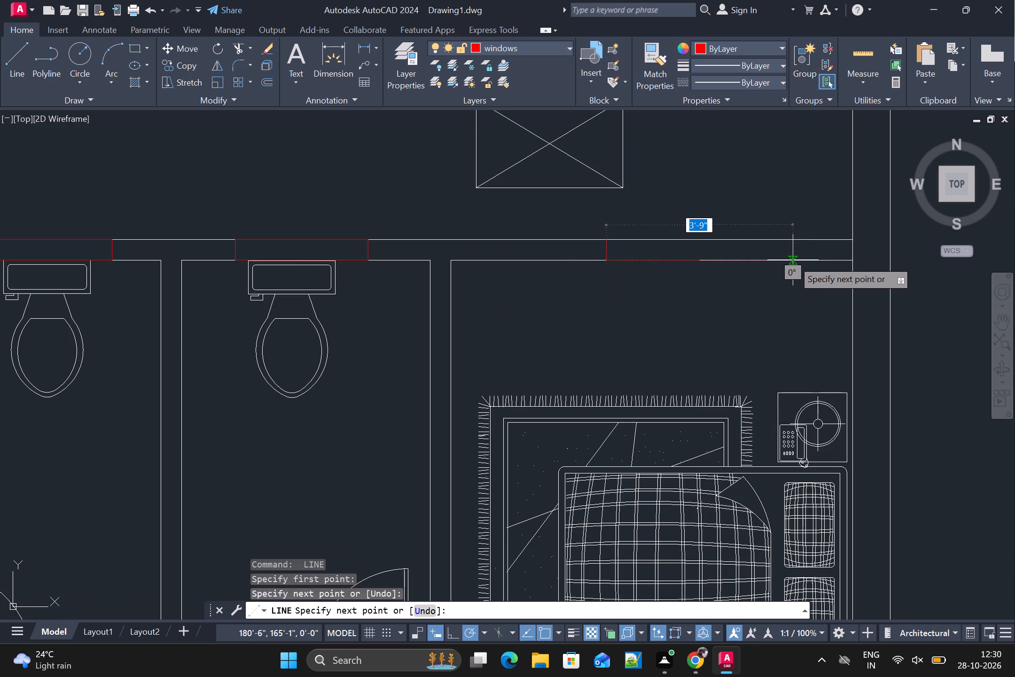
click(796, 260)
click(793, 238)
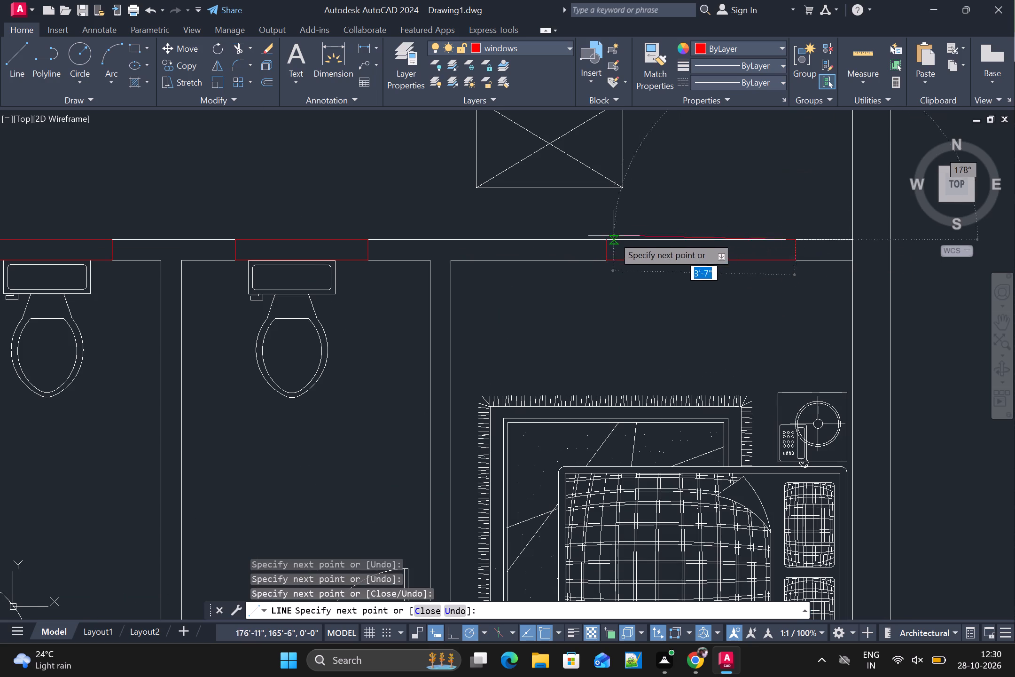
click(606, 243)
key(space)
Draw a window outline with lines, about 4'-1" long, in the northeast bedroom's east outer wall beside the bed.
scroll(666, 285, down, 2)
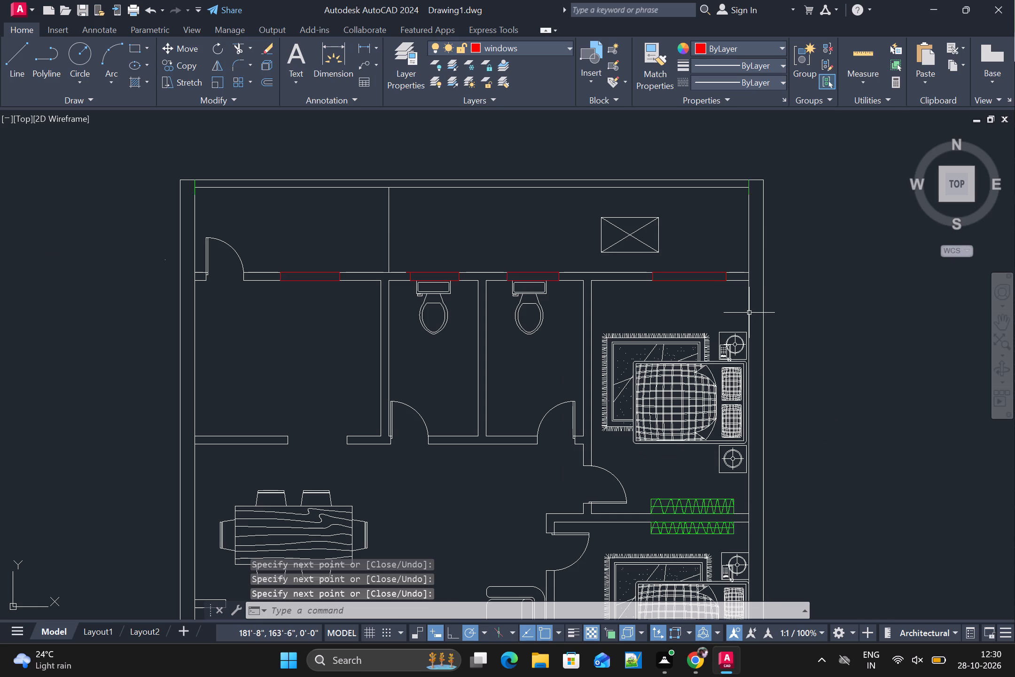
scroll(754, 376, down, 1)
middle_drag(758, 411, 742, 373)
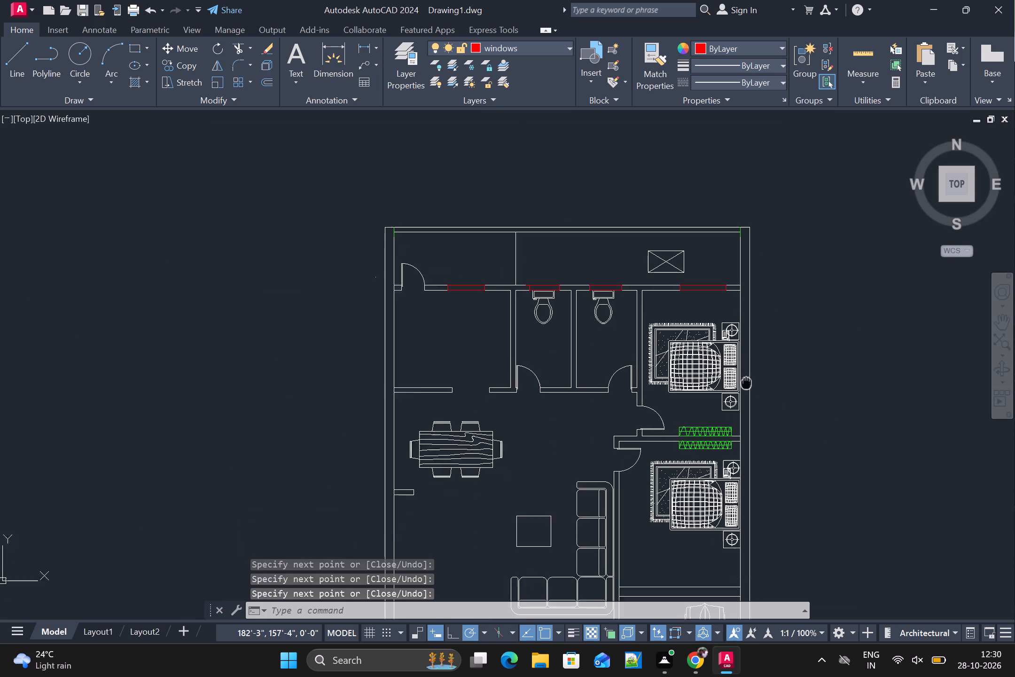
middle_drag(742, 373, 726, 341)
key(space)
scroll(715, 315, up, 1)
click(735, 283)
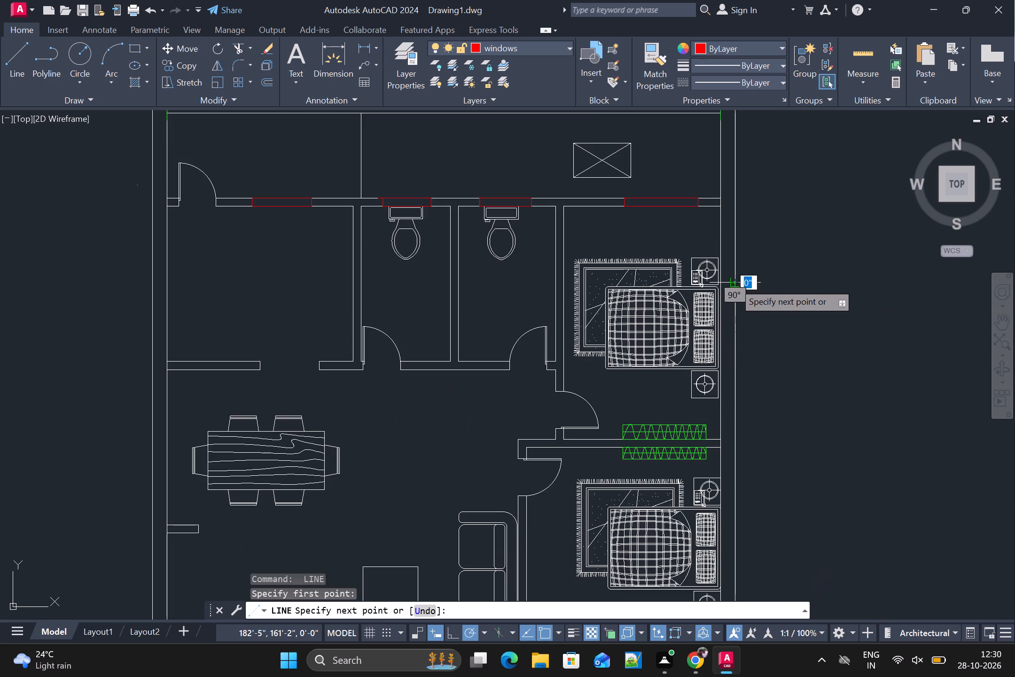
click(720, 284)
scroll(712, 389, up, 1)
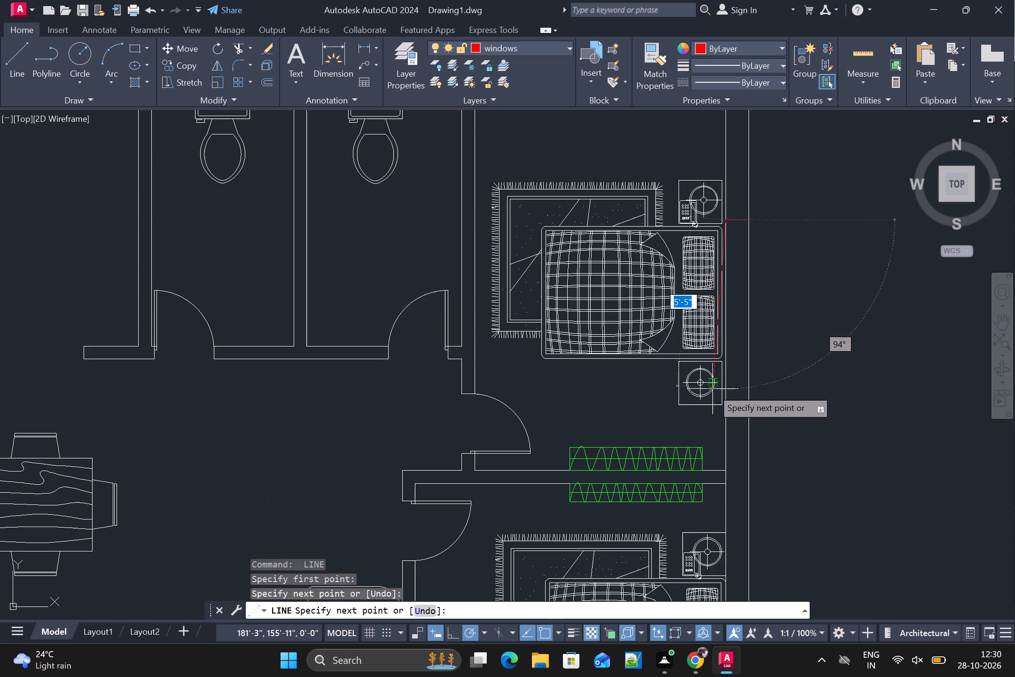
scroll(723, 345, up, 1)
click(725, 346)
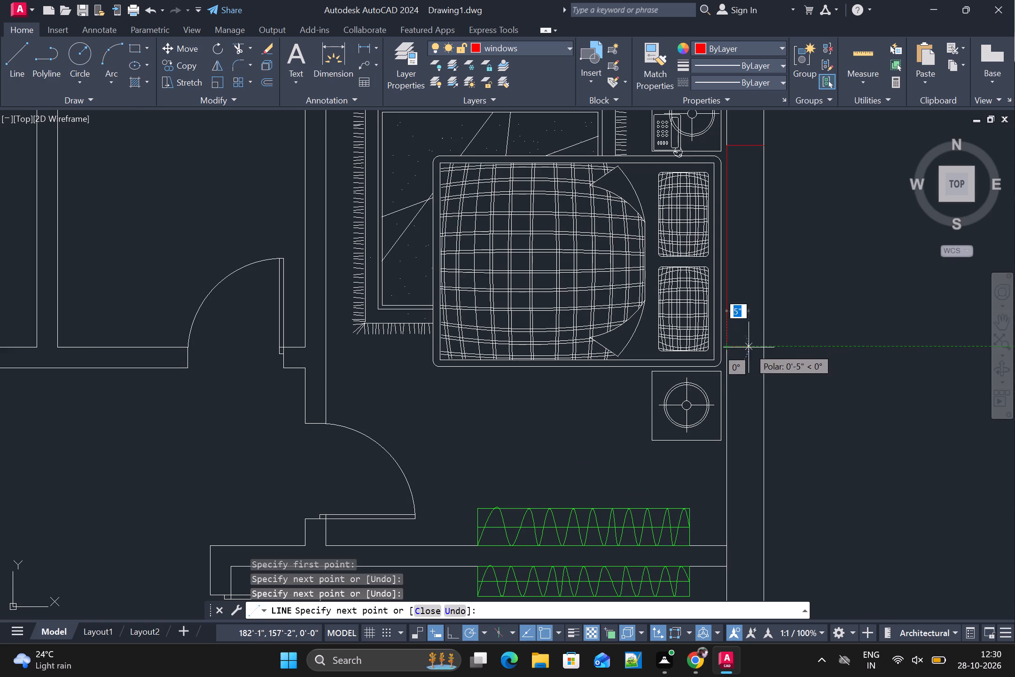
click(763, 347)
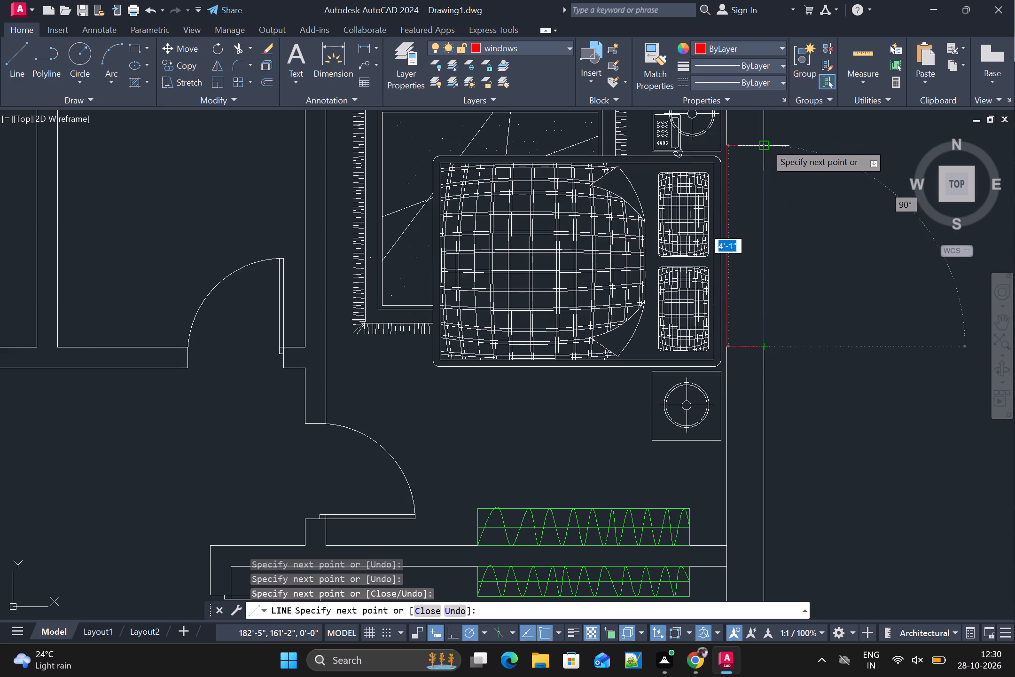
click(769, 144)
scroll(838, 168, down, 3)
key(space)
scroll(860, 261, down, 2)
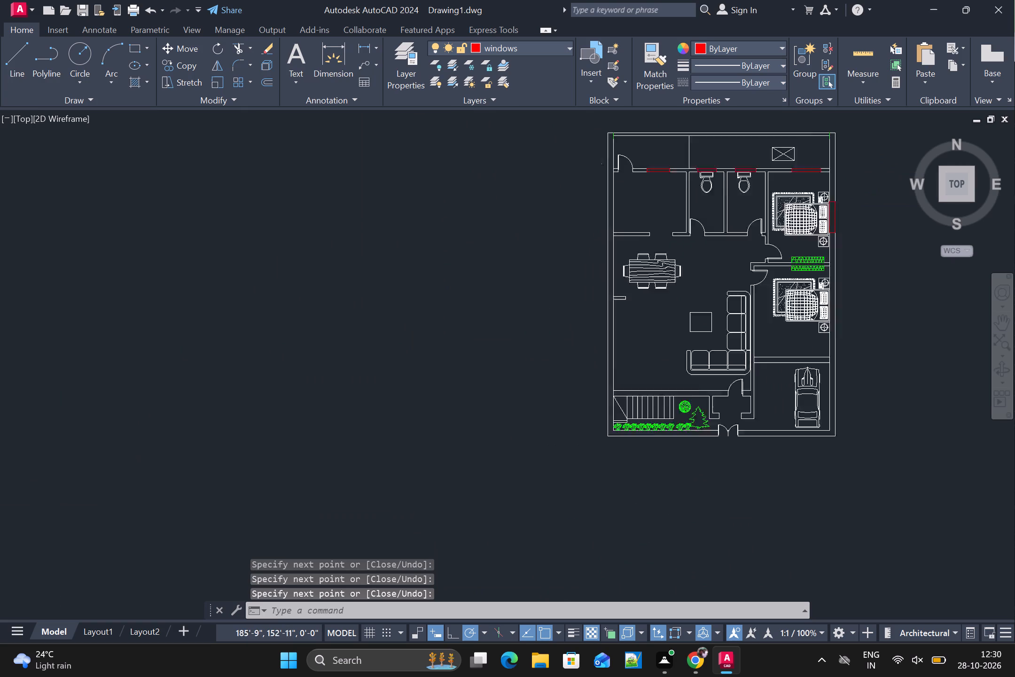
scroll(816, 343, up, 1)
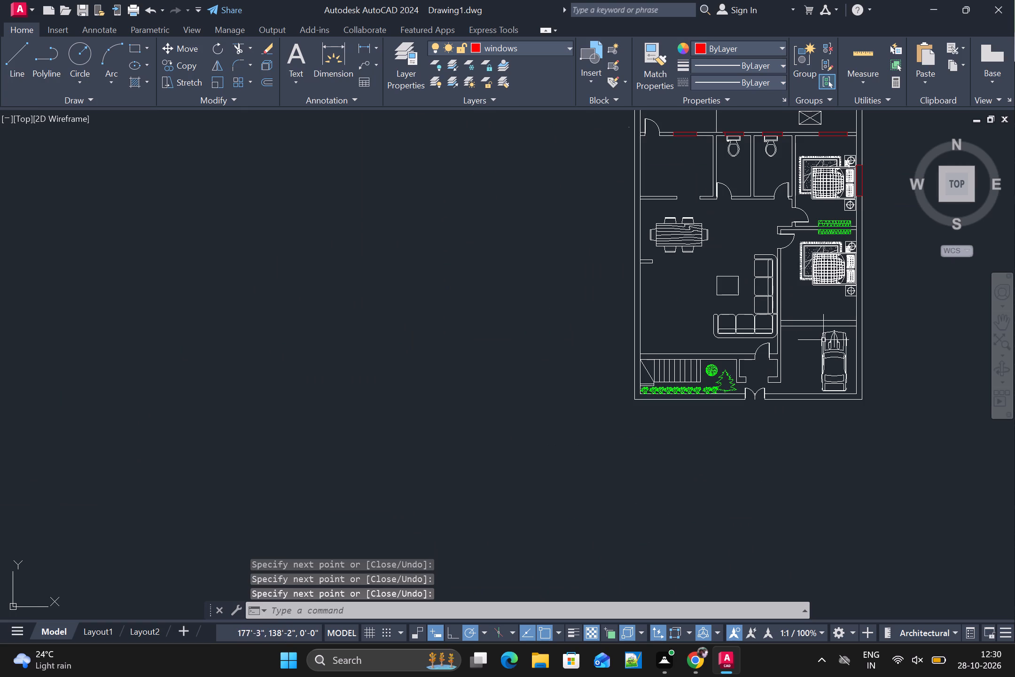
Draw a window outline with lines, about 4'-1" long, in the southeast bedroom's east outer wall beside the bed.
key(space)
scroll(883, 299, up, 2)
middle_drag(875, 288, 804, 323)
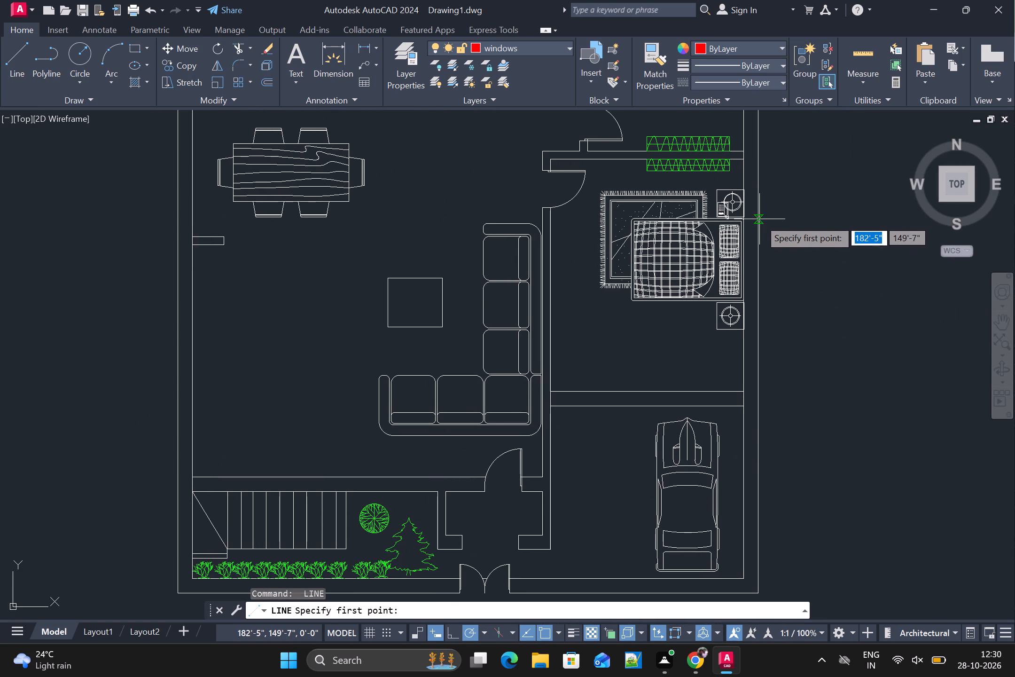
click(759, 219)
click(748, 222)
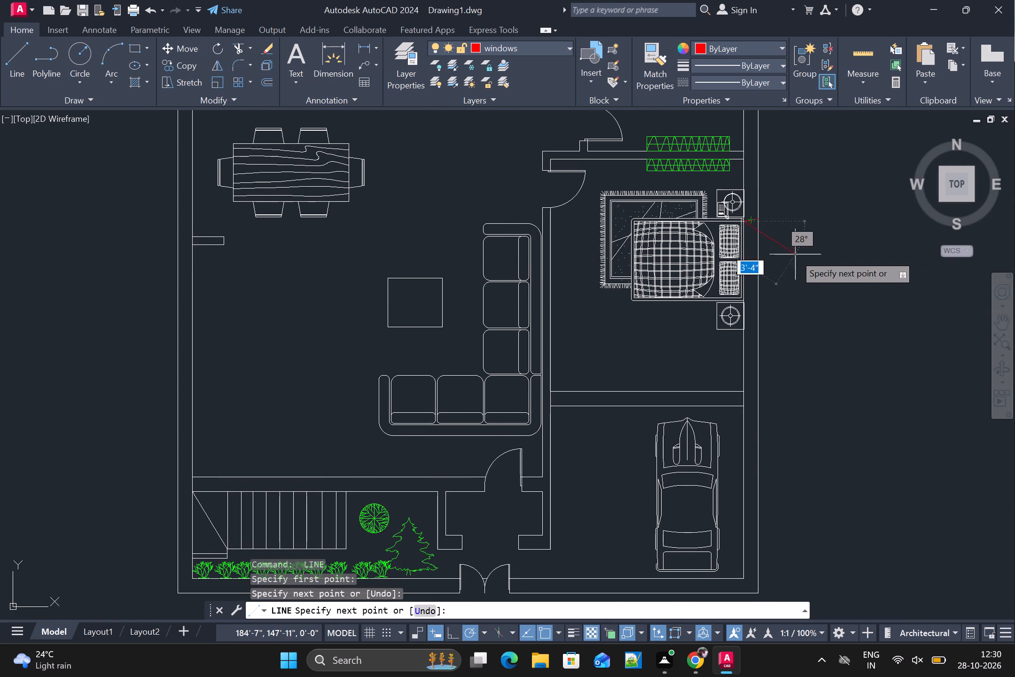
scroll(748, 254, up, 1)
key(ctrl+z)
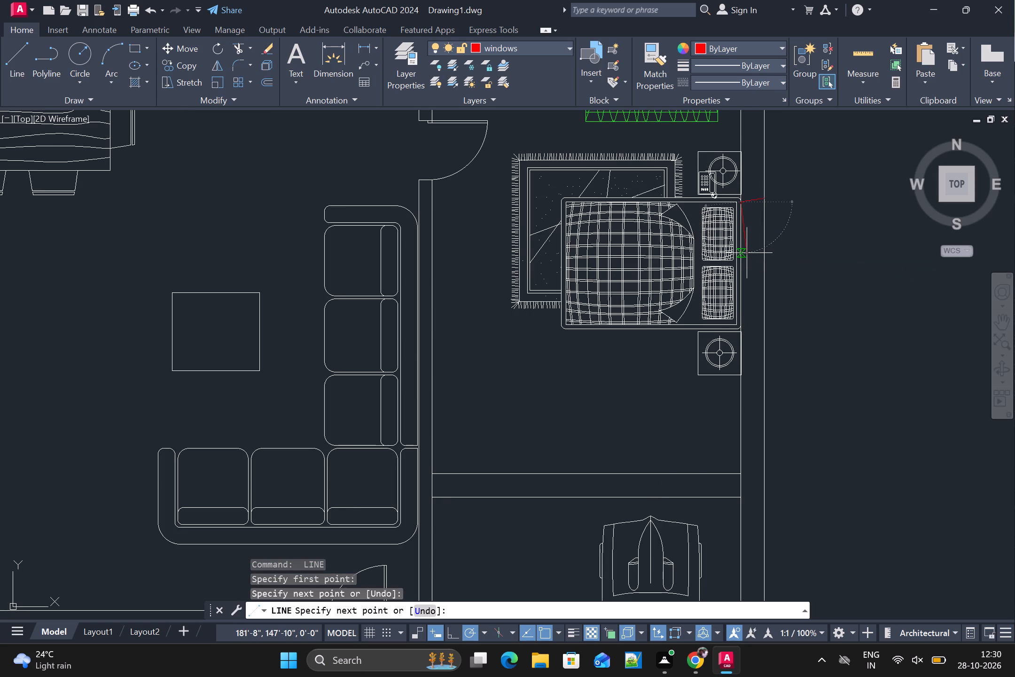
scroll(746, 219, up, 2)
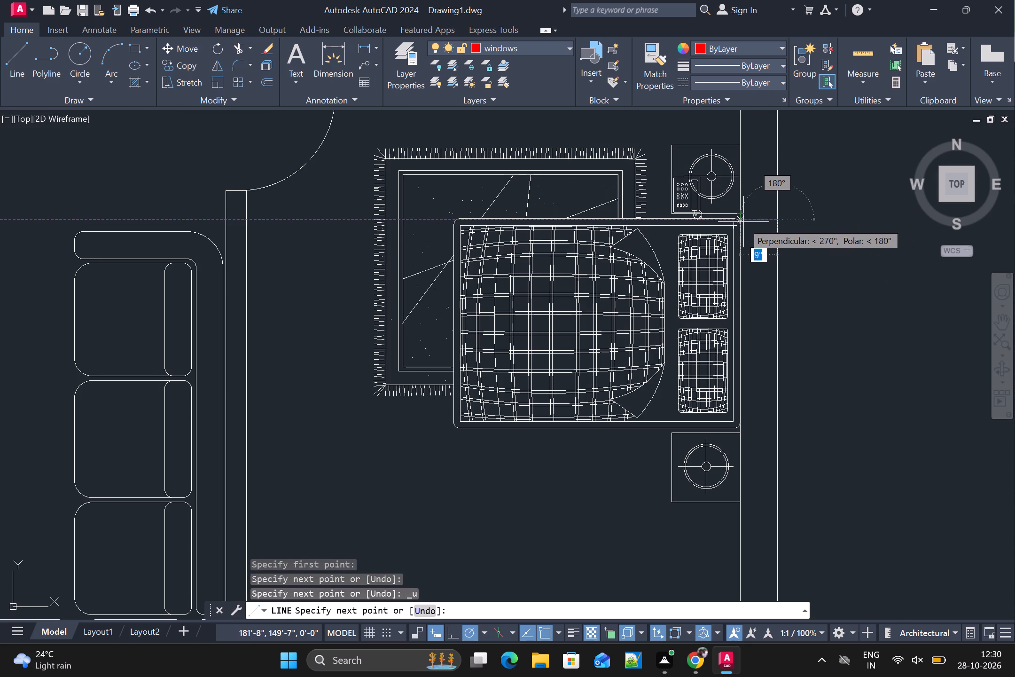
click(742, 221)
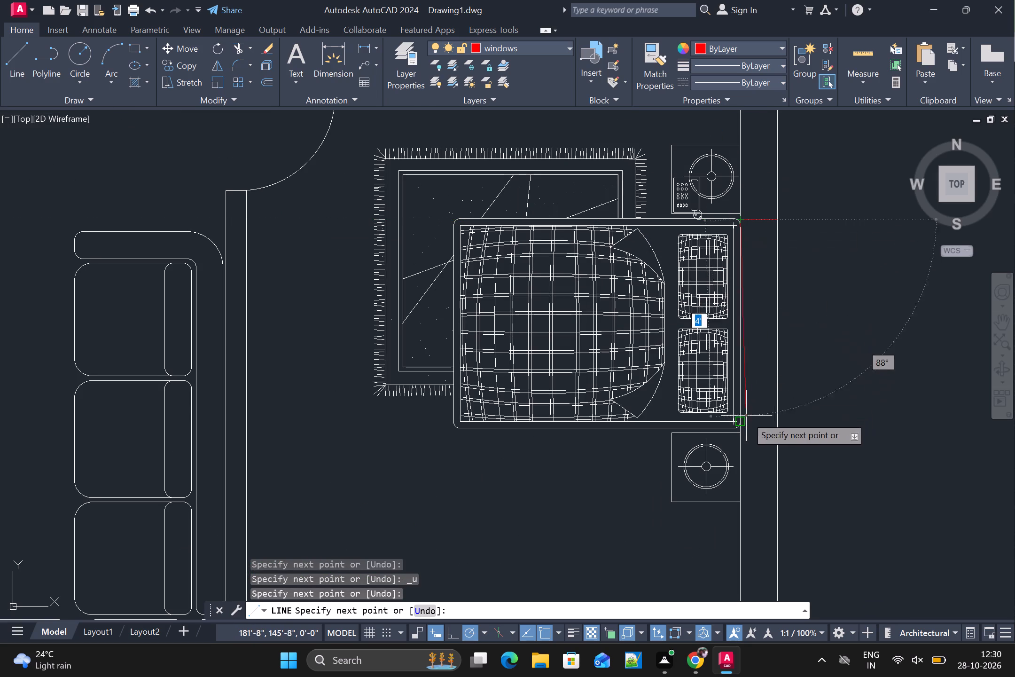
middle_drag(743, 412, 738, 360)
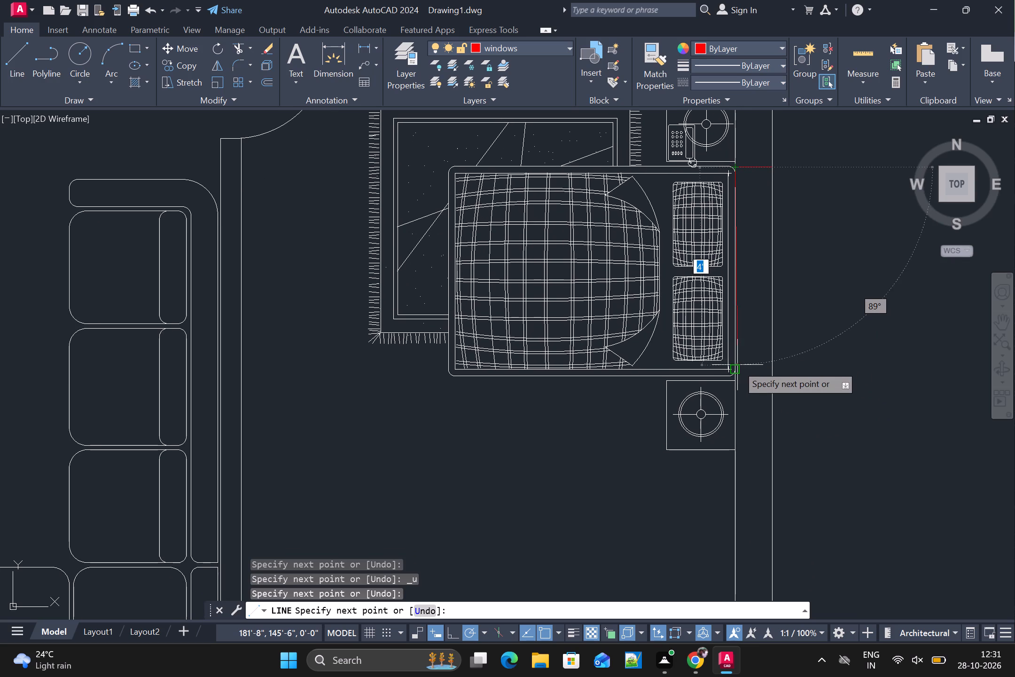
click(737, 365)
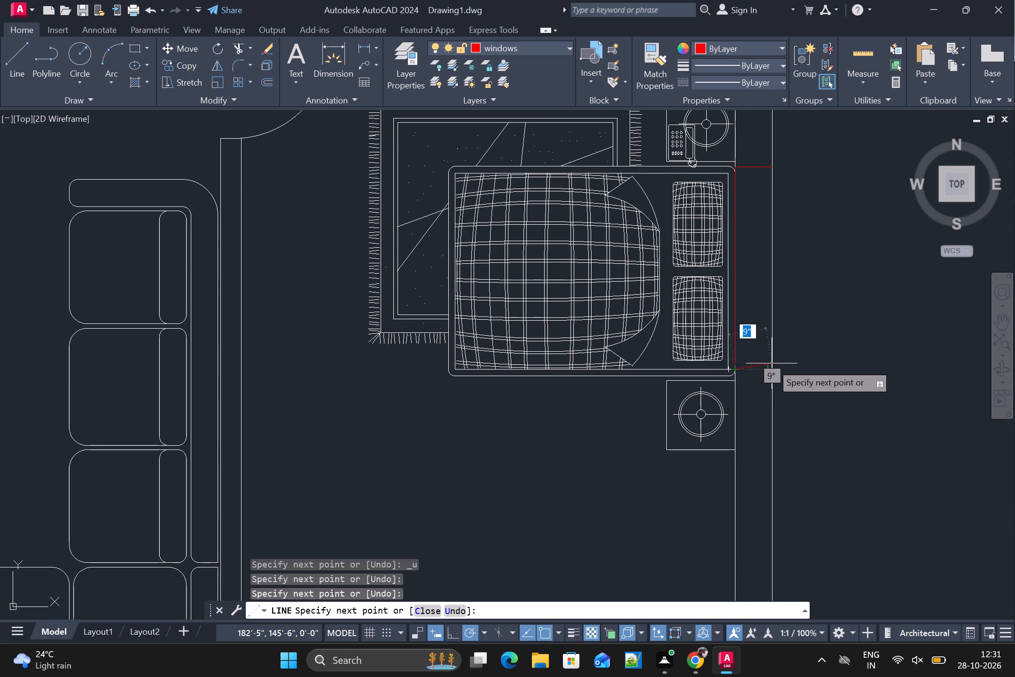
click(773, 365)
click(772, 170)
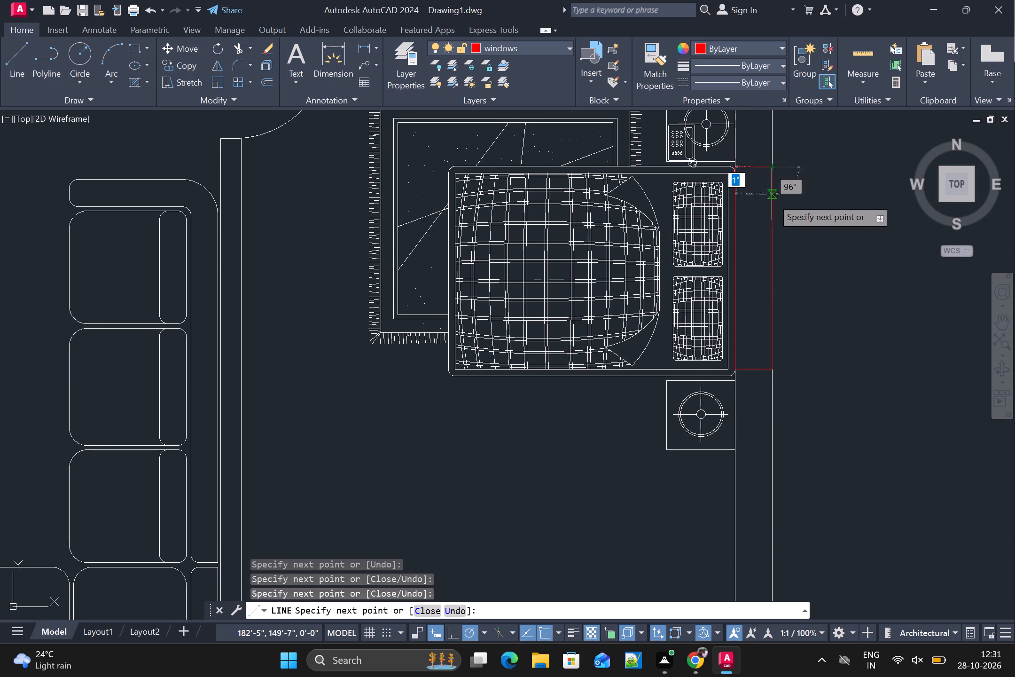
key(space)
Draw a window outline with lines, about 4' long, in the wall between the southeast bedroom and the car parking.
scroll(760, 328, down, 2)
middle_drag(758, 438, 762, 348)
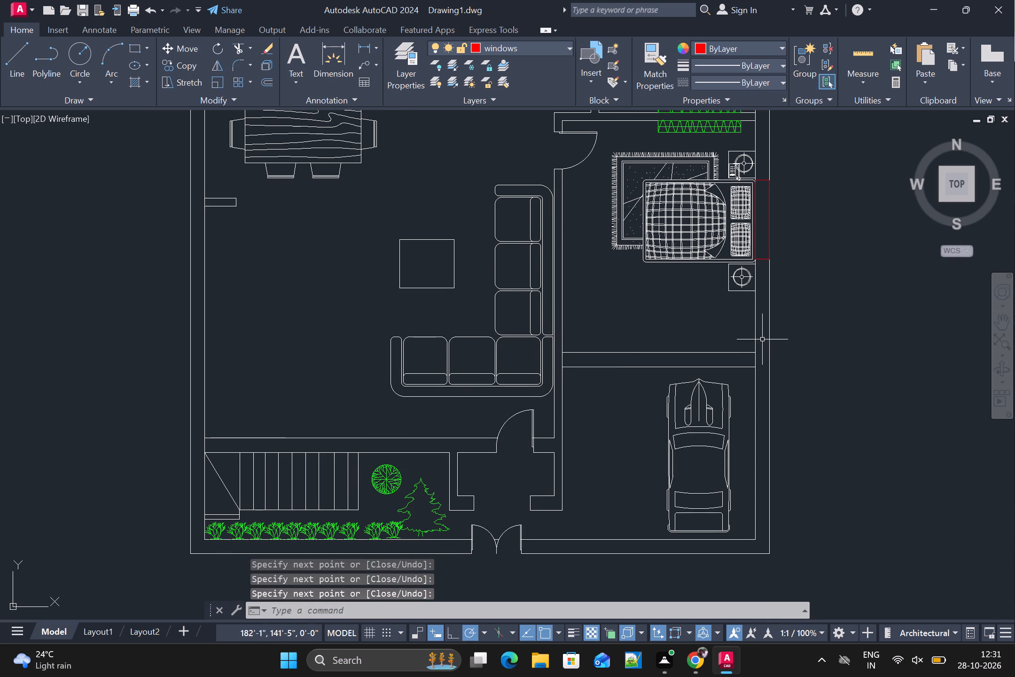
scroll(737, 384, down, 2)
key(space)
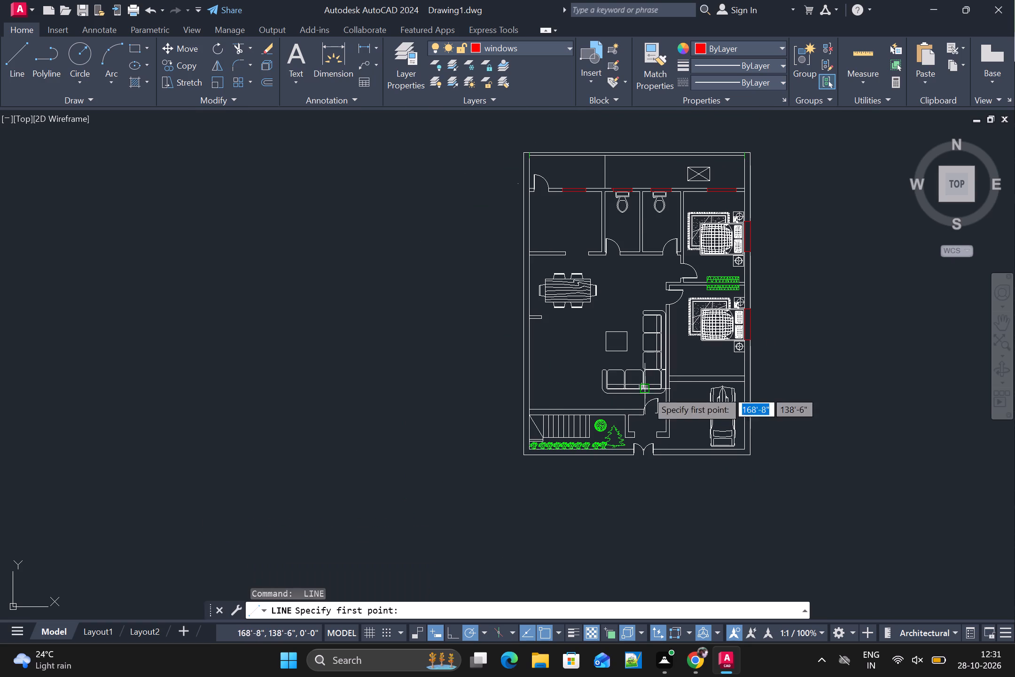
scroll(698, 367, up, 2)
click(689, 382)
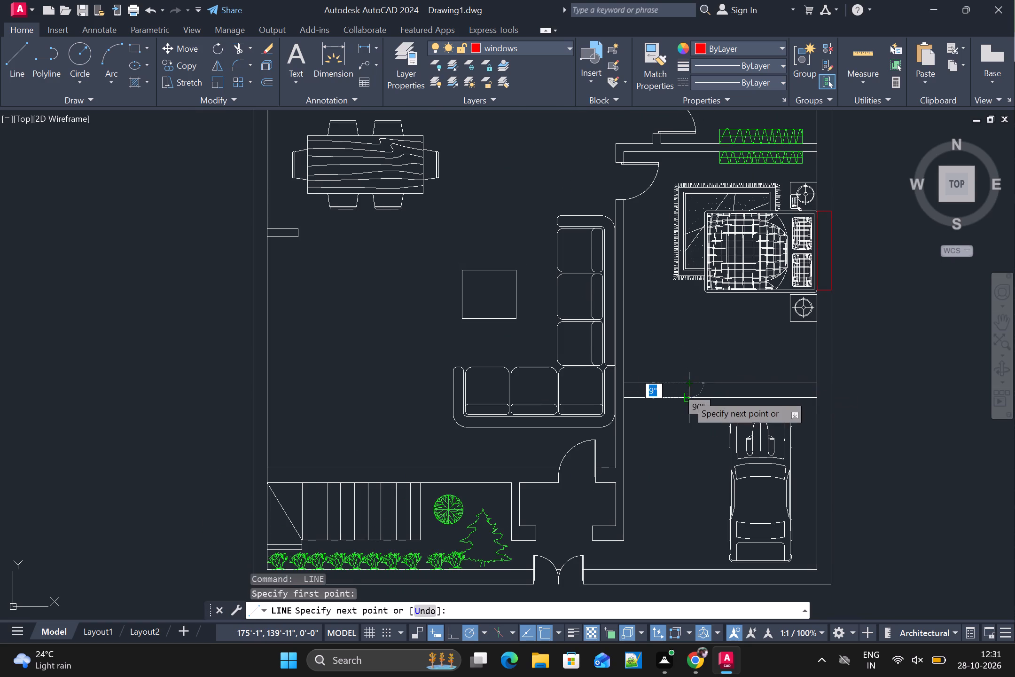
click(687, 395)
scroll(764, 399, up, 1)
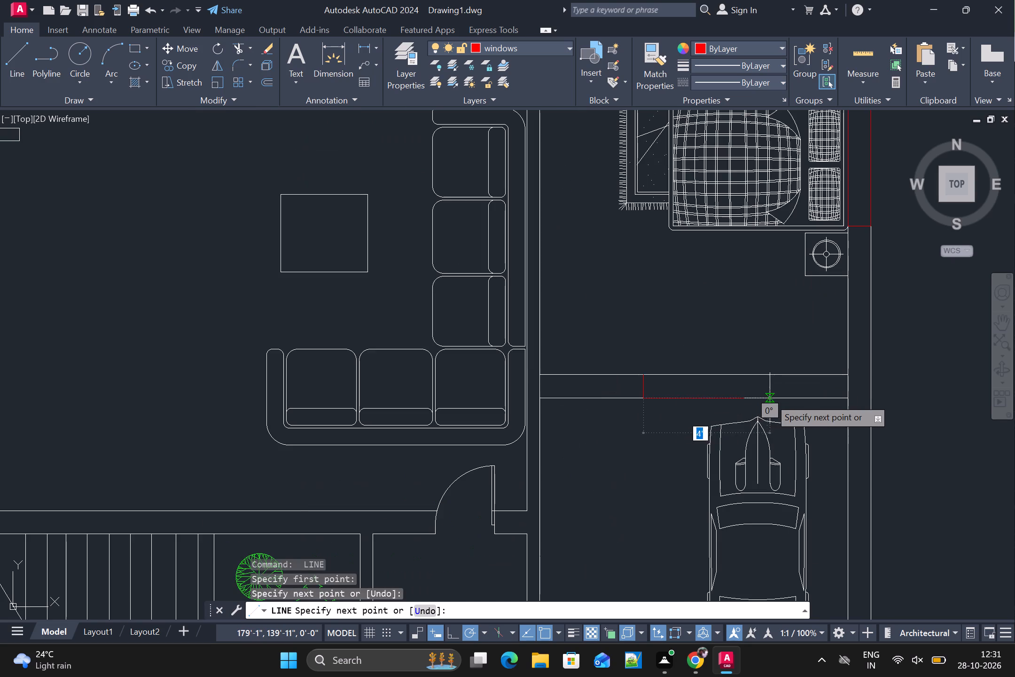
scroll(775, 398, up, 1)
click(763, 400)
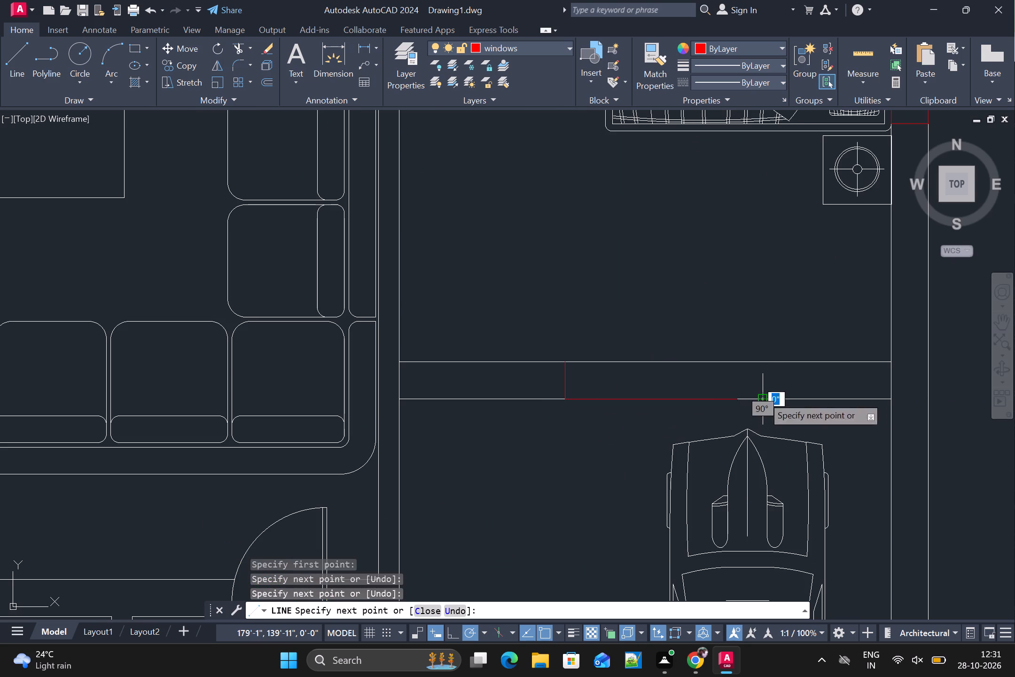
click(767, 361)
click(567, 365)
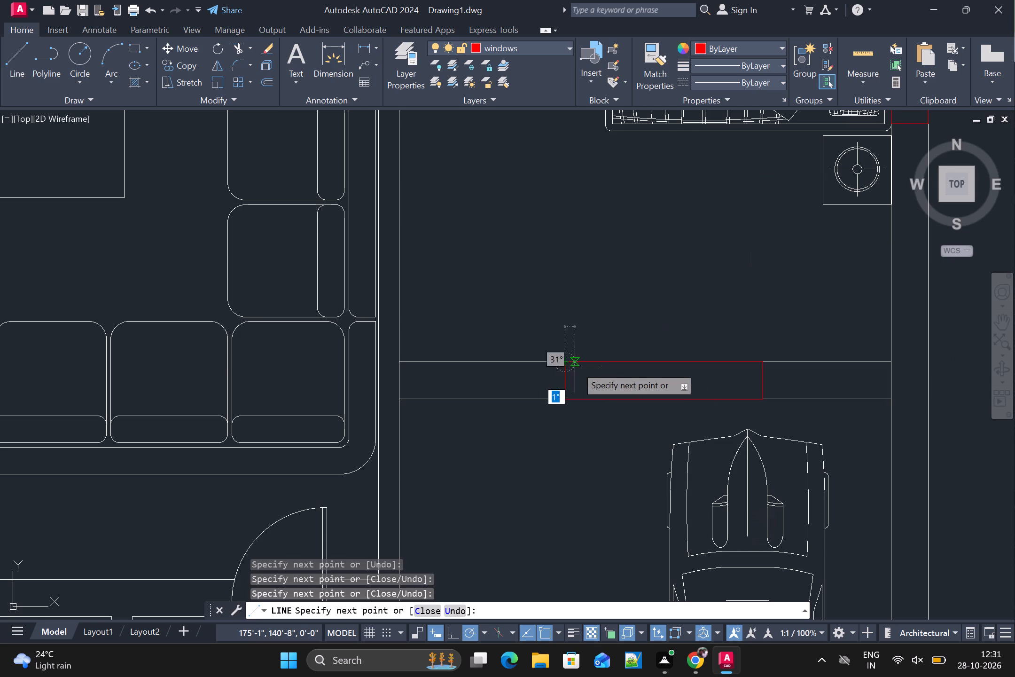
scroll(586, 373, down, 3)
key(space)
Draw a window outline with lines, about 4'-7" long, in the living area's south wall above the stairs.
scroll(602, 376, down, 2)
middle_drag(505, 391, 625, 373)
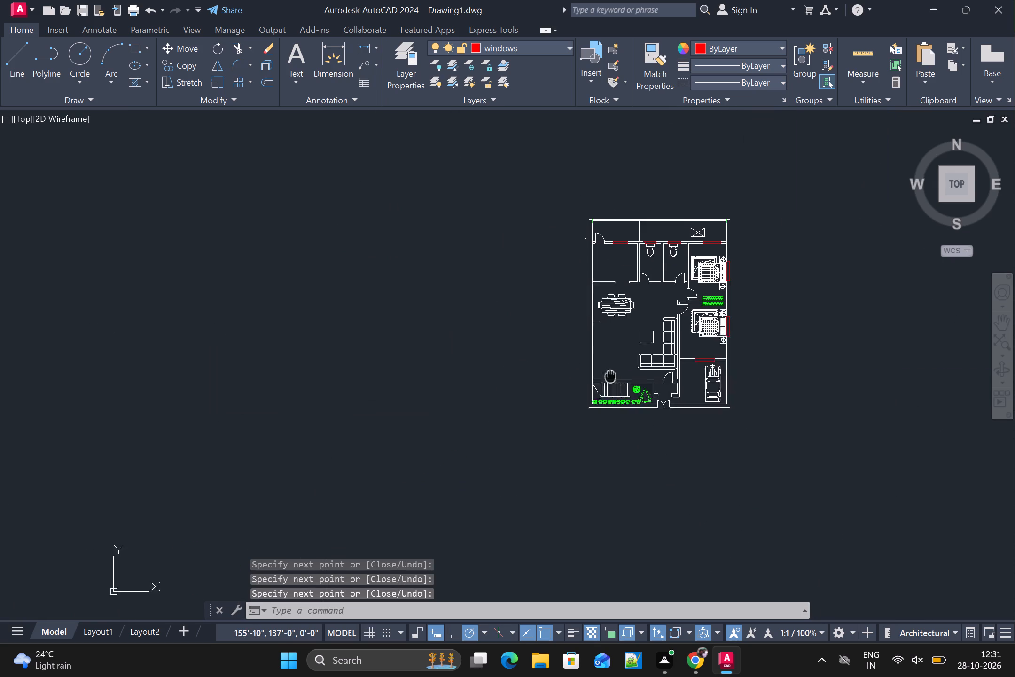
middle_drag(625, 373, 631, 372)
scroll(556, 382, up, 1)
key(space)
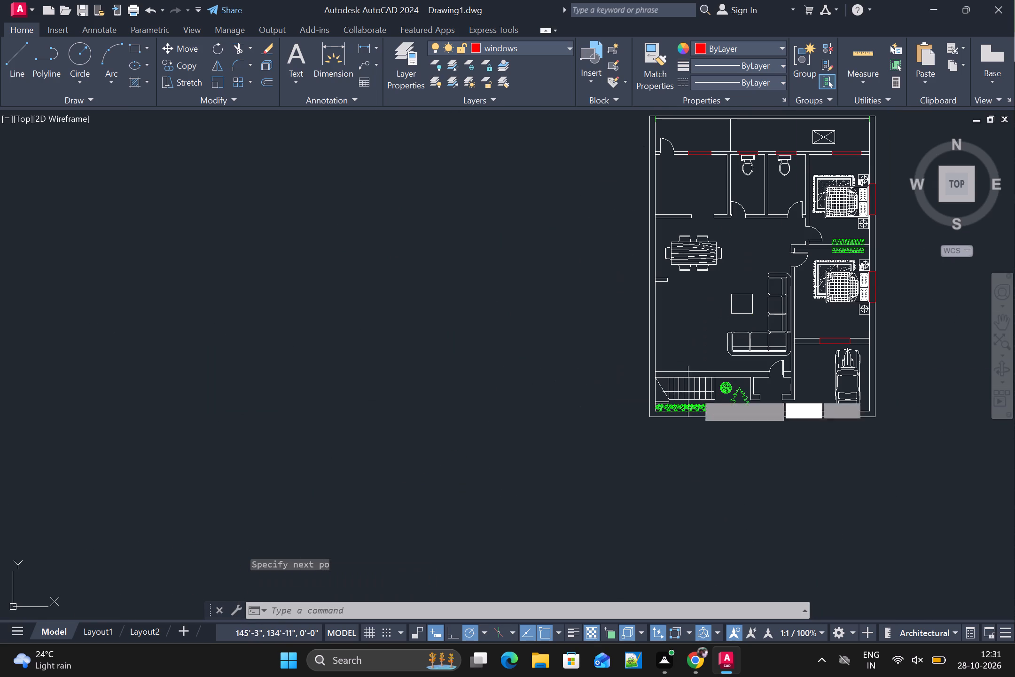
scroll(771, 389, up, 2)
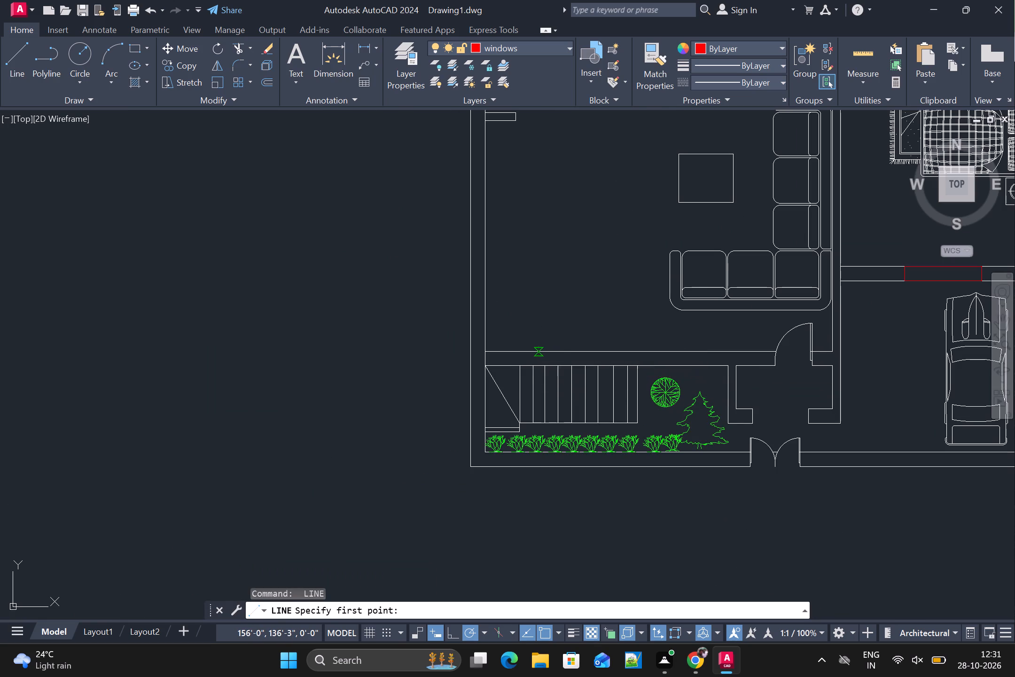
click(539, 351)
scroll(540, 366, up, 2)
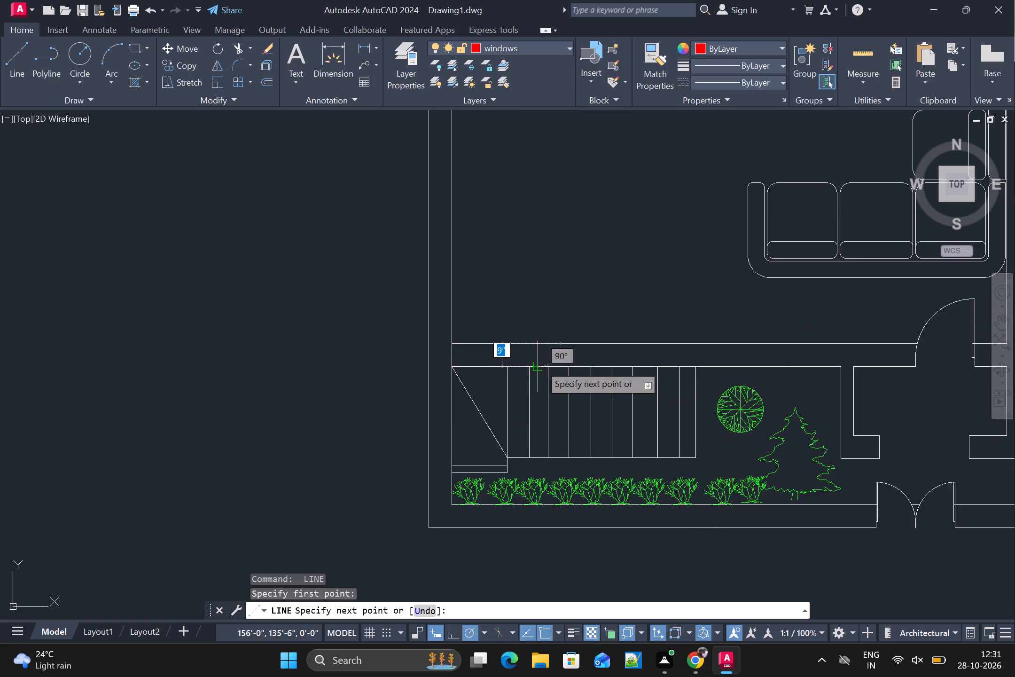
click(540, 366)
scroll(654, 377, down, 3)
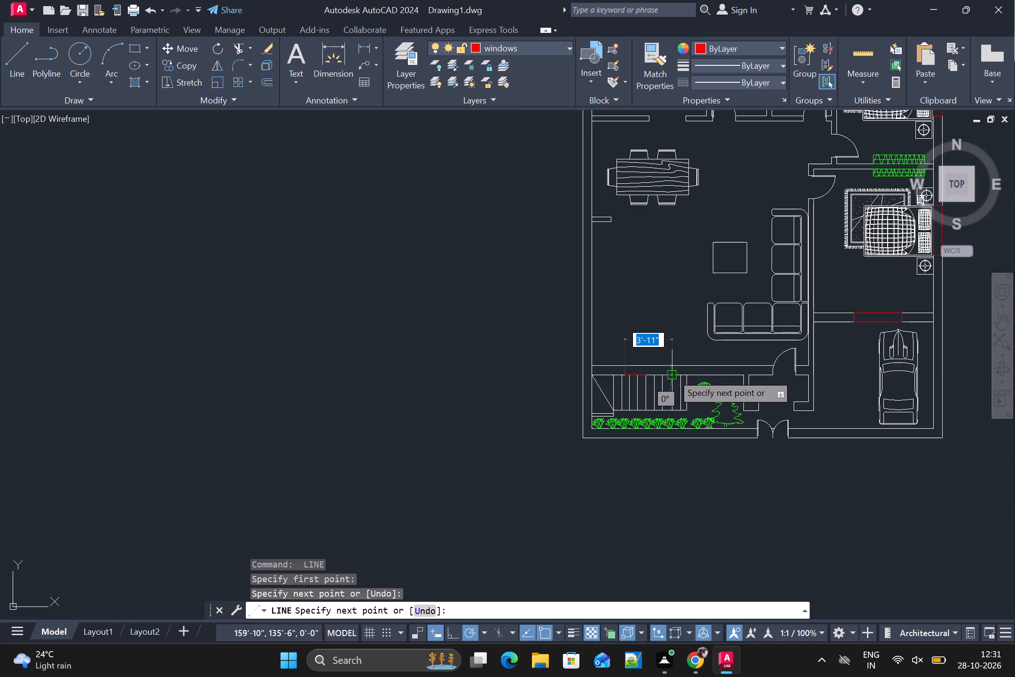
scroll(672, 374, up, 2)
click(694, 377)
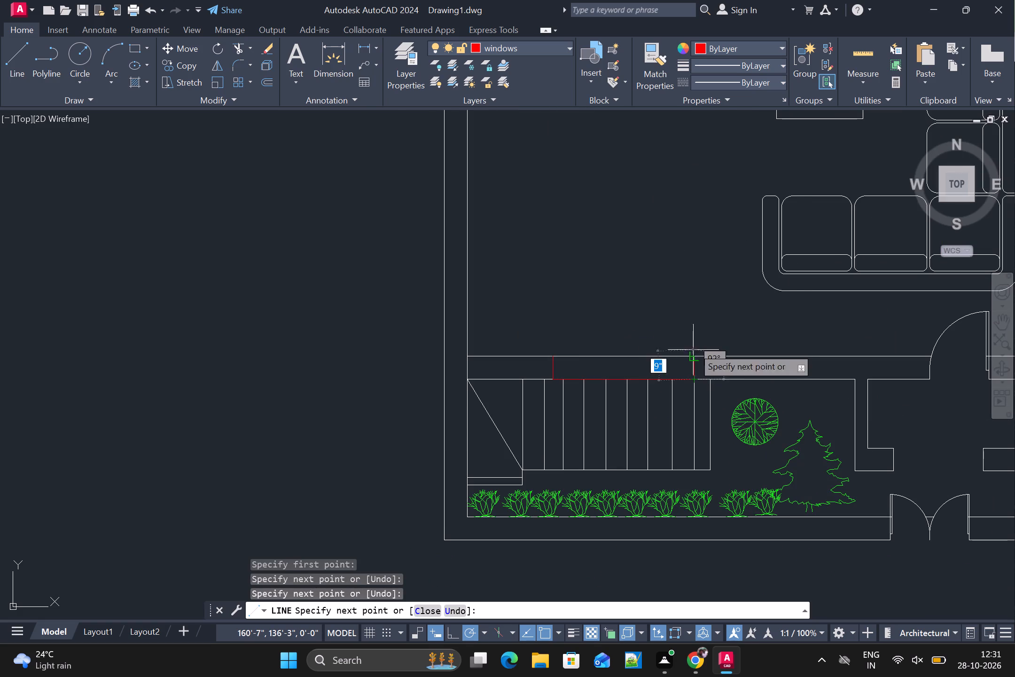
click(692, 355)
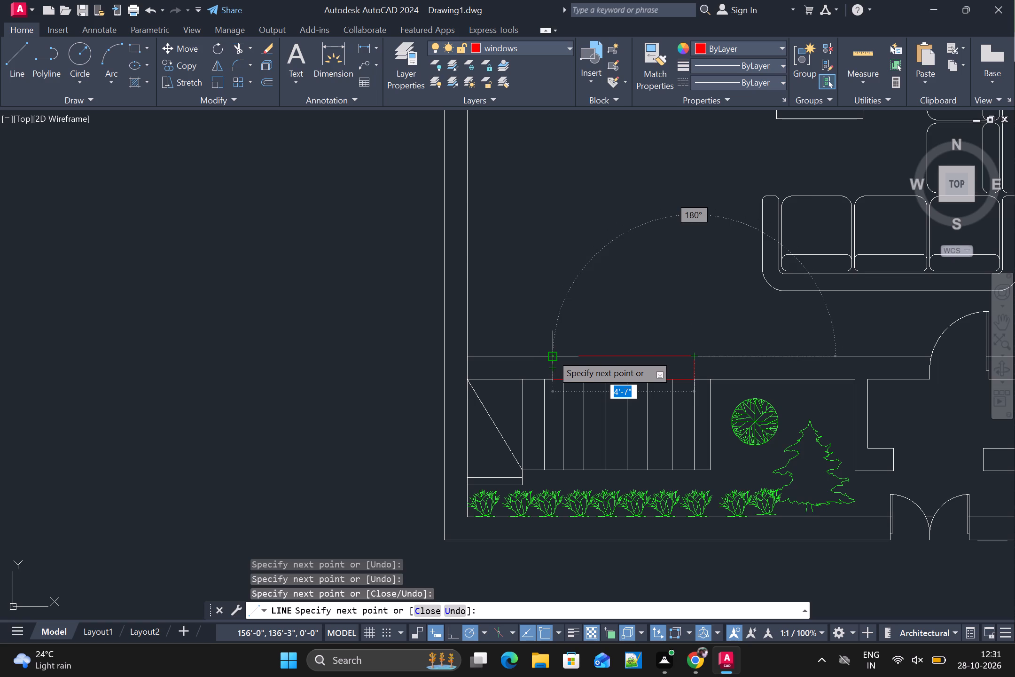
click(552, 354)
key(space)
Draw a window outline with lines, about 4'-9" long, in the living area's west outer wall.
scroll(552, 354, down, 3)
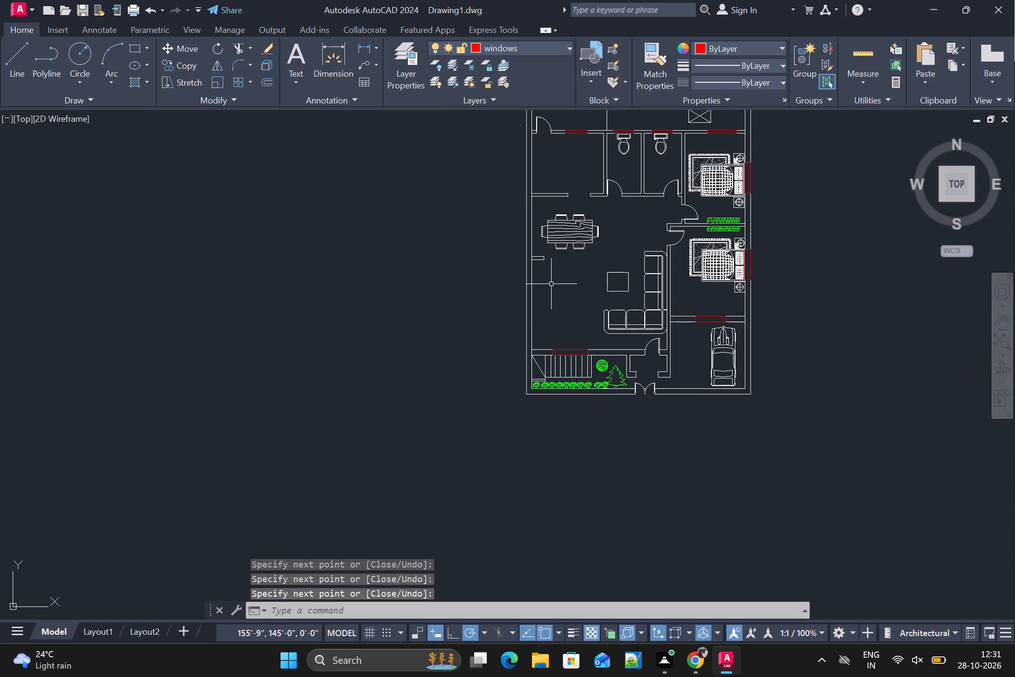
middle_drag(555, 297, 567, 324)
key(space)
scroll(539, 313, up, 1)
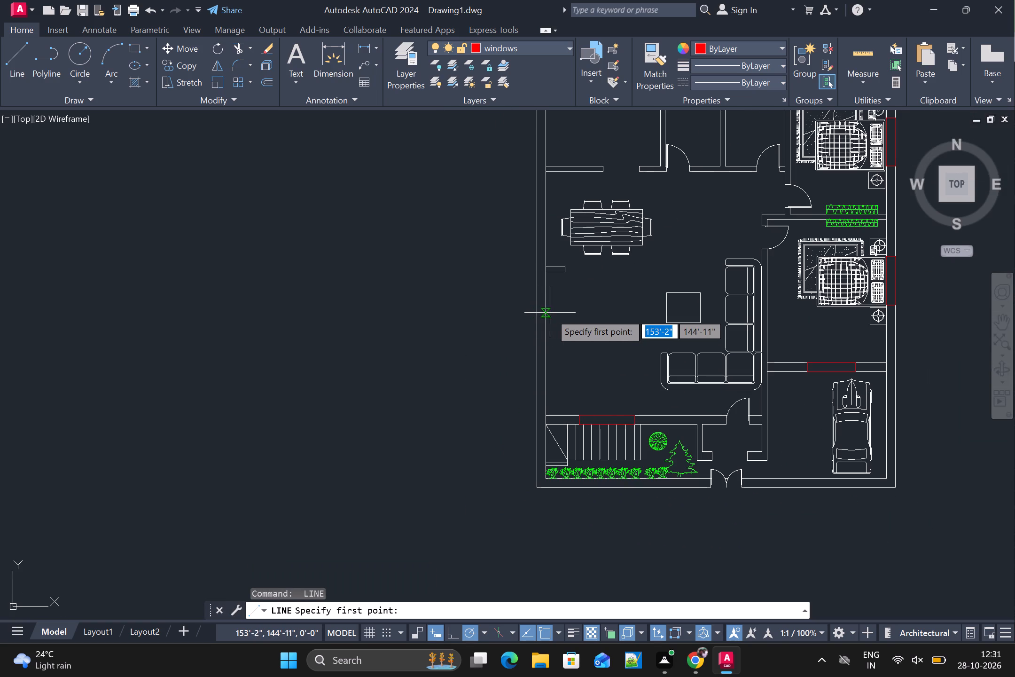
click(542, 313)
click(537, 313)
scroll(537, 363, up, 1)
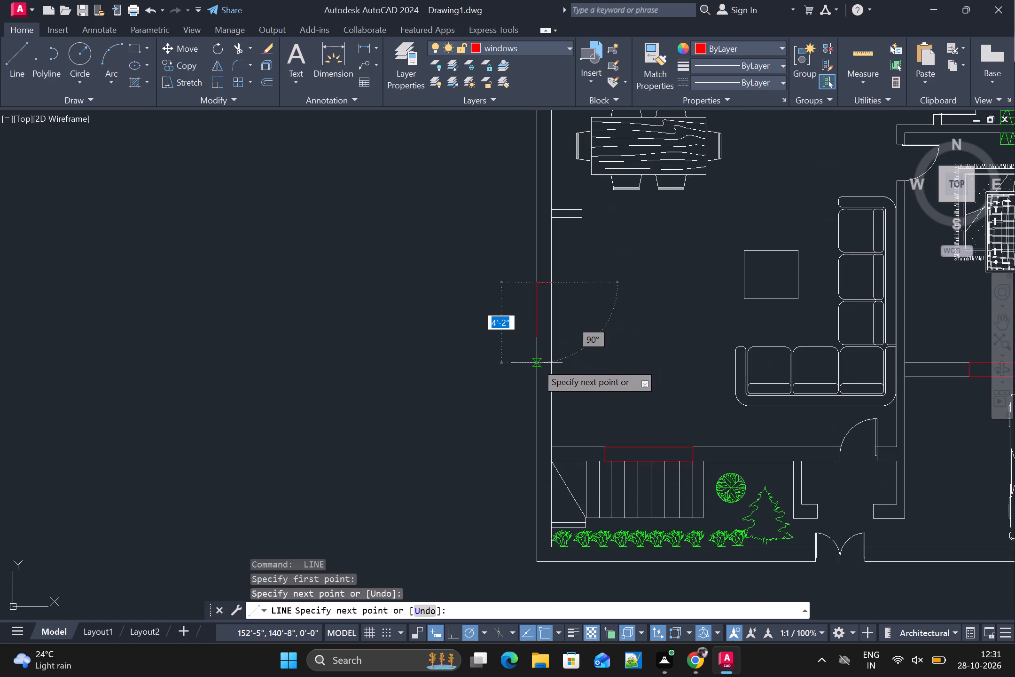
click(538, 373)
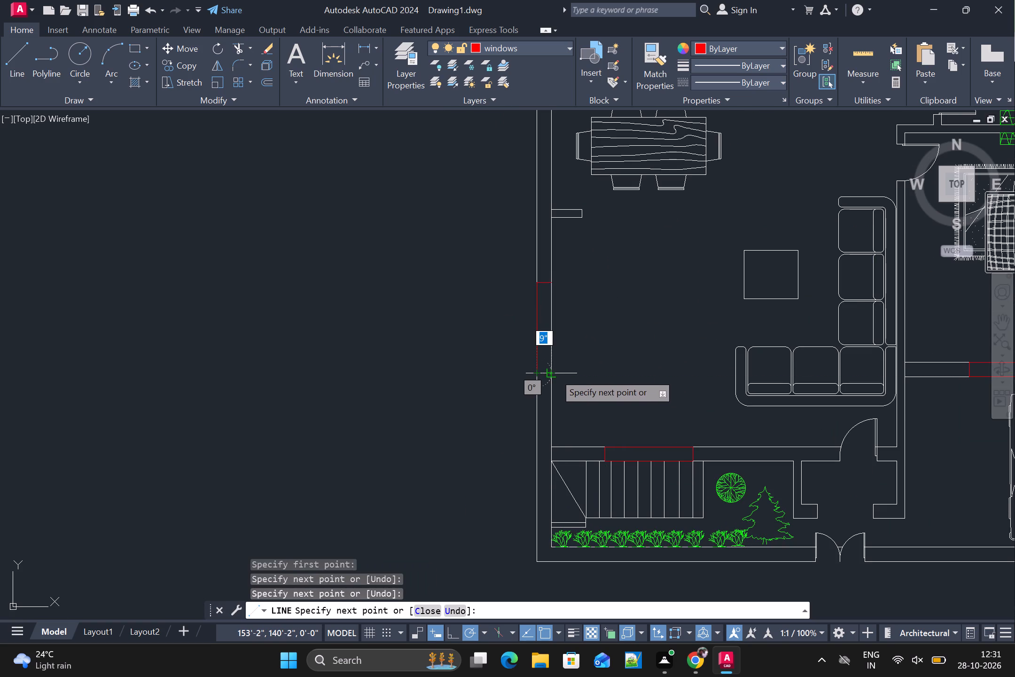
click(554, 373)
click(553, 285)
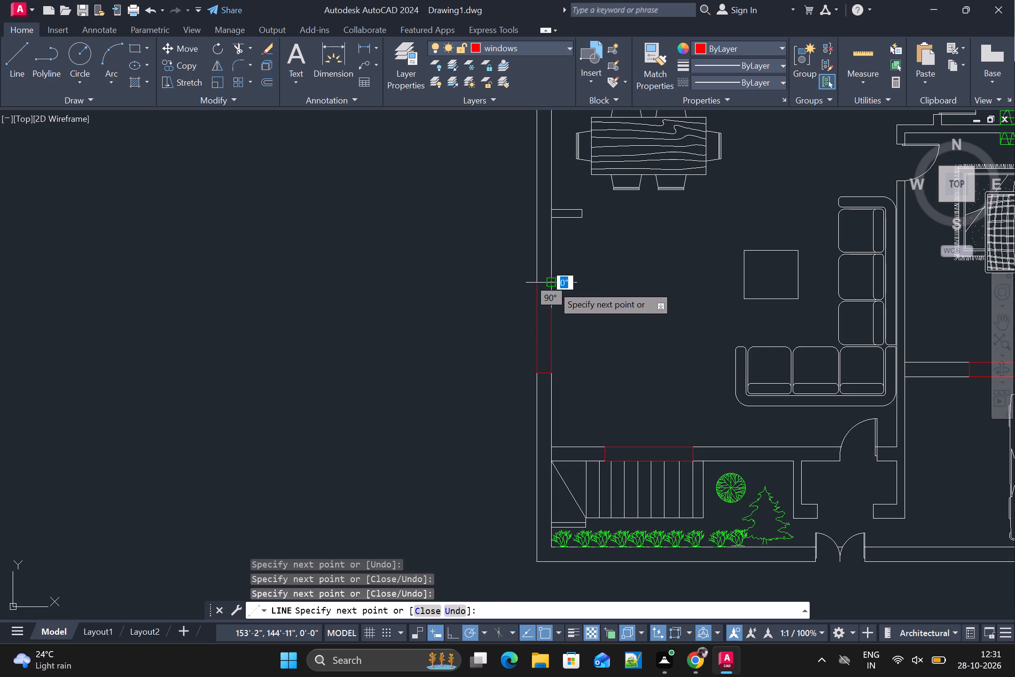
key(space)
Draw a window outline with lines, about 3' long, in the west outer wall beside the dining table.
scroll(552, 292, down, 2)
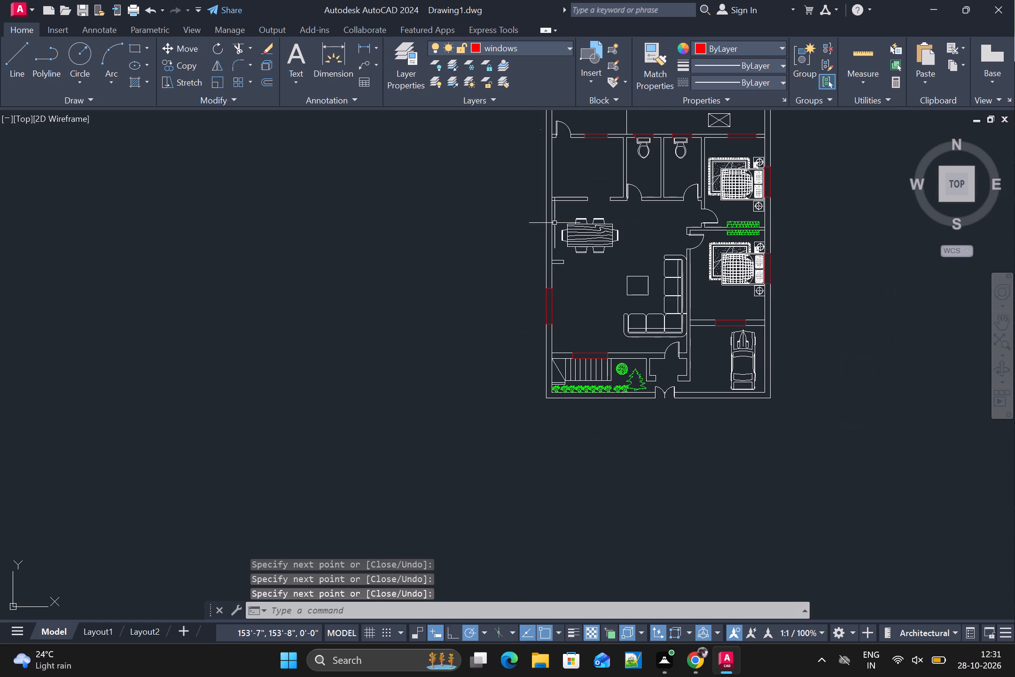
key(space)
scroll(547, 213, up, 2)
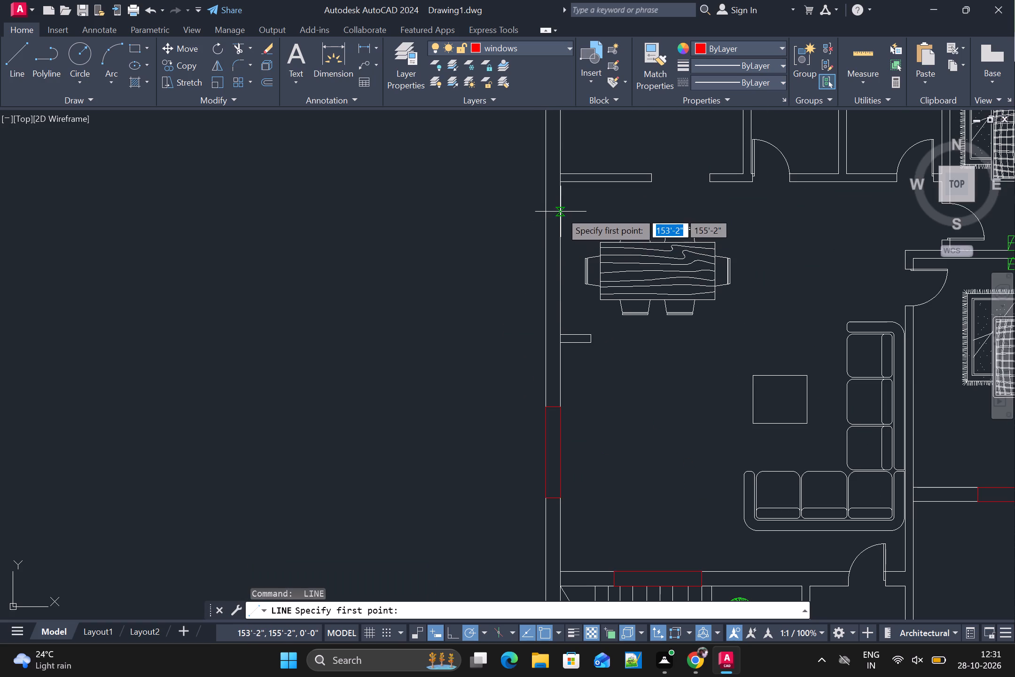
click(561, 211)
click(548, 212)
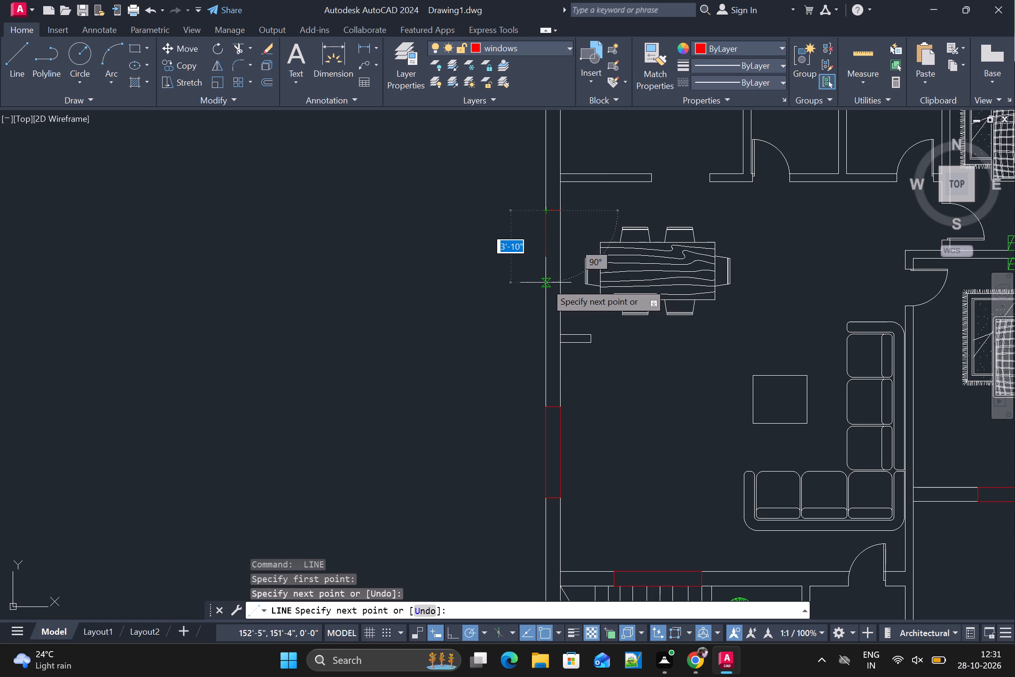
click(548, 269)
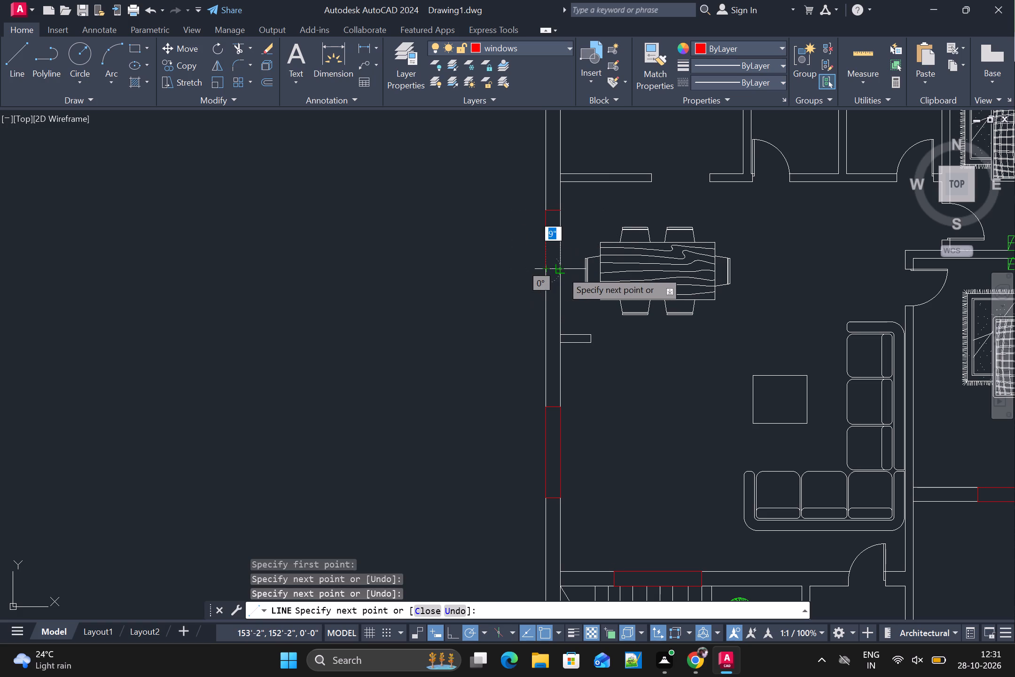
click(562, 271)
click(560, 209)
key(space)
Draw a window outline with lines, about 3'-4" long, in the west outer wall of the northwest room.
scroll(560, 216, down, 2)
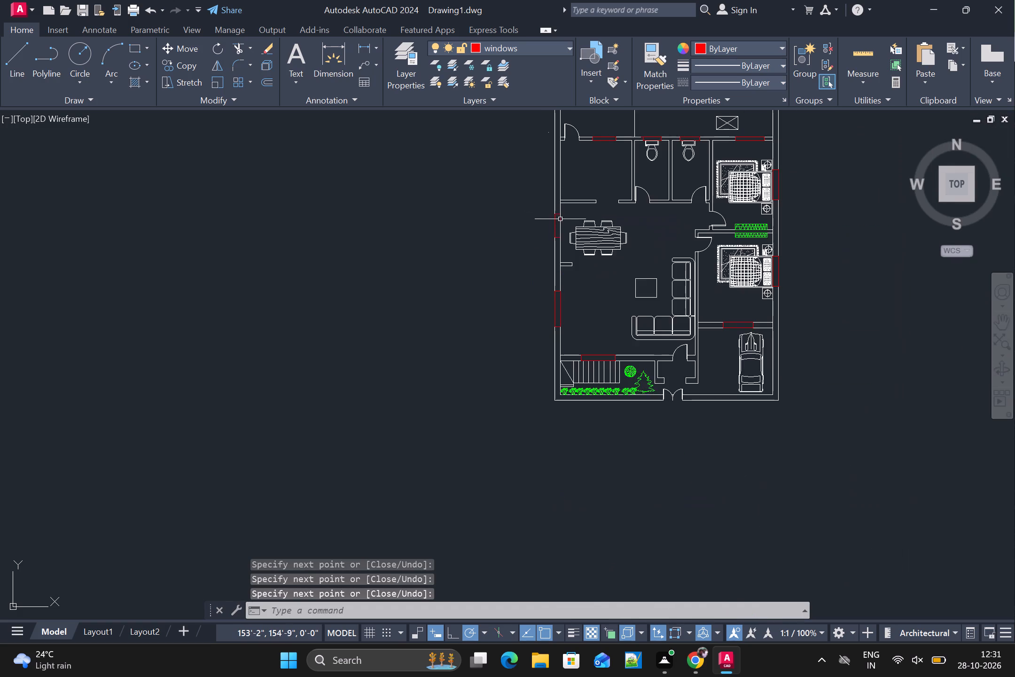
middle_drag(569, 244, 566, 336)
key(space)
scroll(560, 244, up, 1)
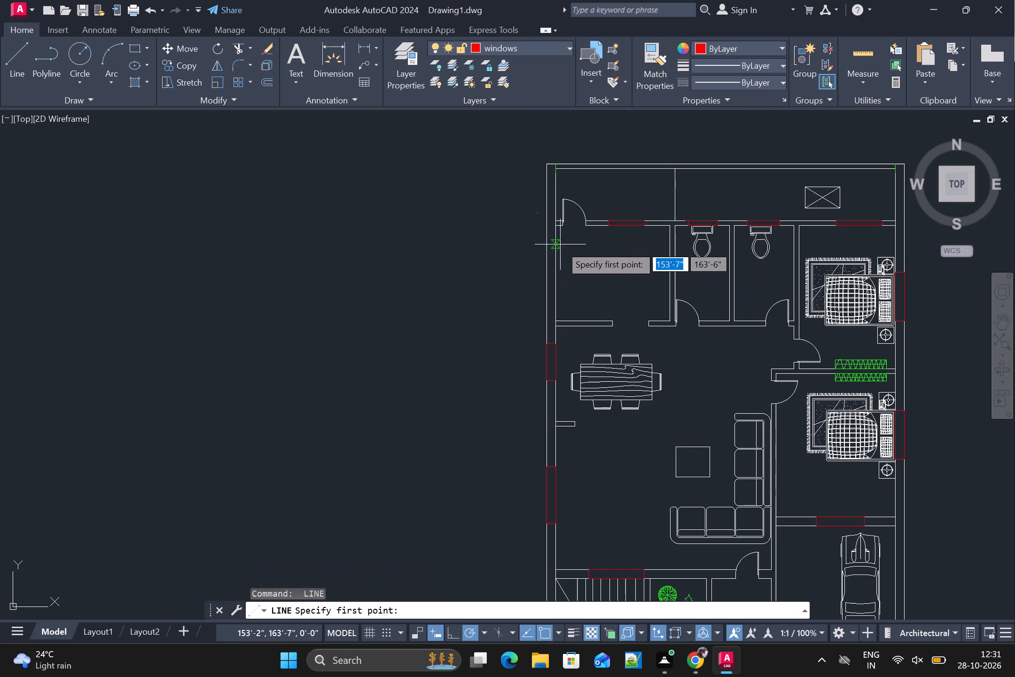
click(556, 253)
scroll(554, 255, up, 2)
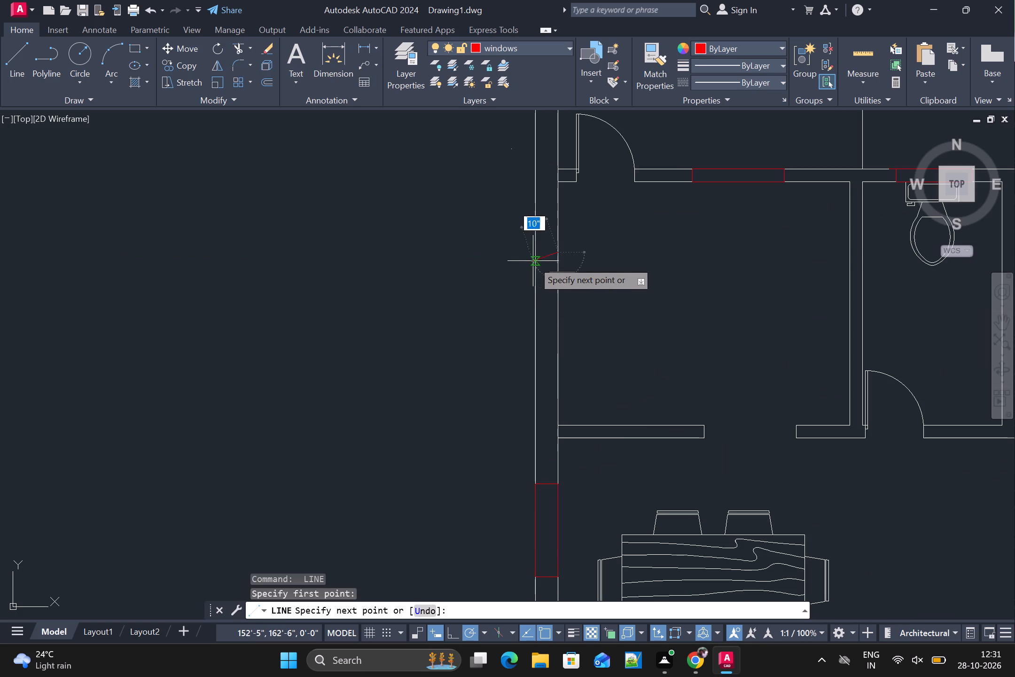
click(535, 254)
scroll(534, 356, up, 1)
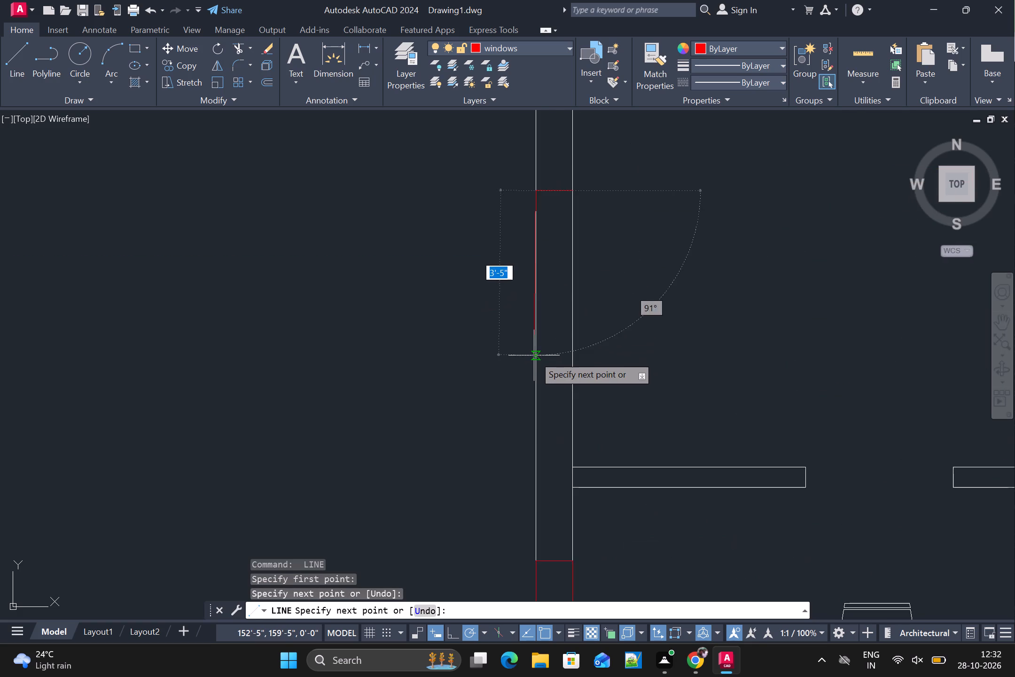
scroll(532, 355, down, 1)
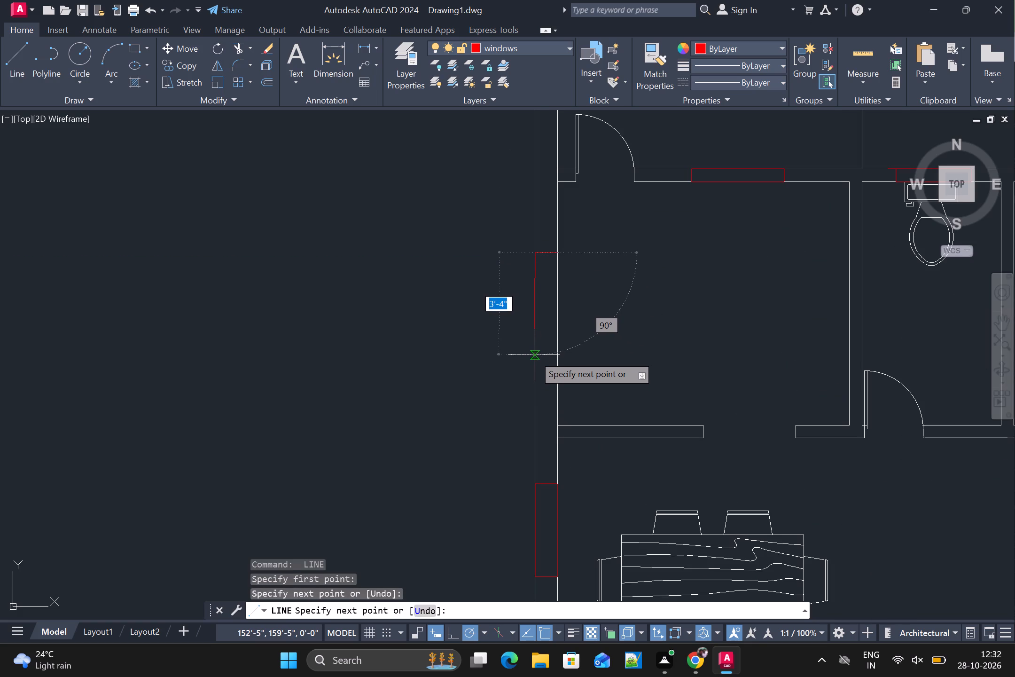
click(534, 355)
click(559, 354)
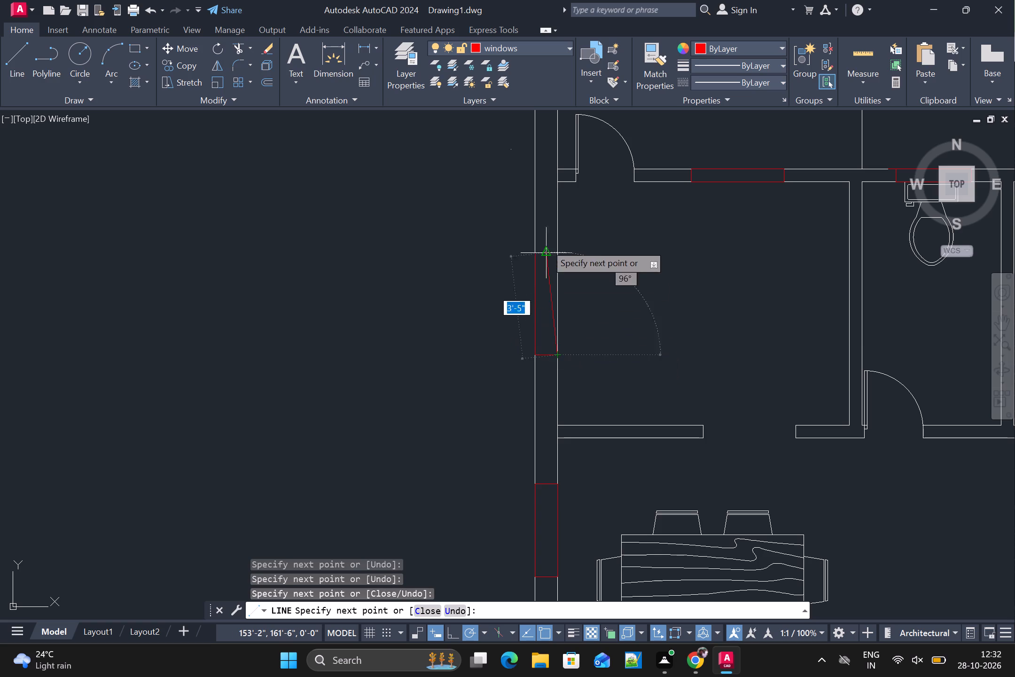
click(557, 250)
key(space)
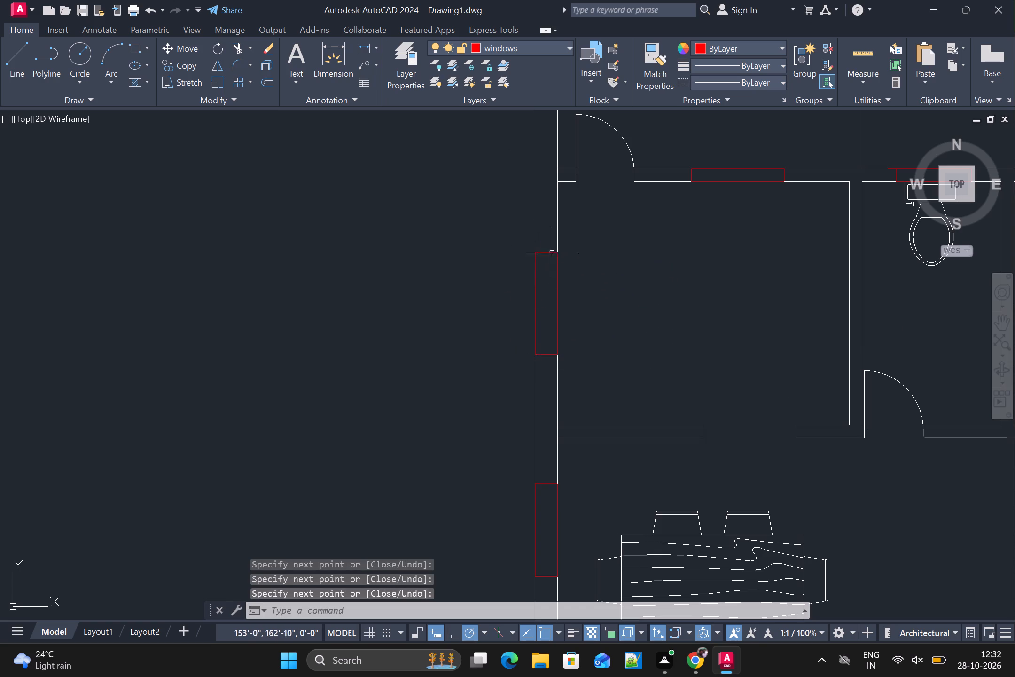
Using Offset with the Through option, add a middle line inside the window in the northwest room's north wall.
scroll(551, 260, down, 3)
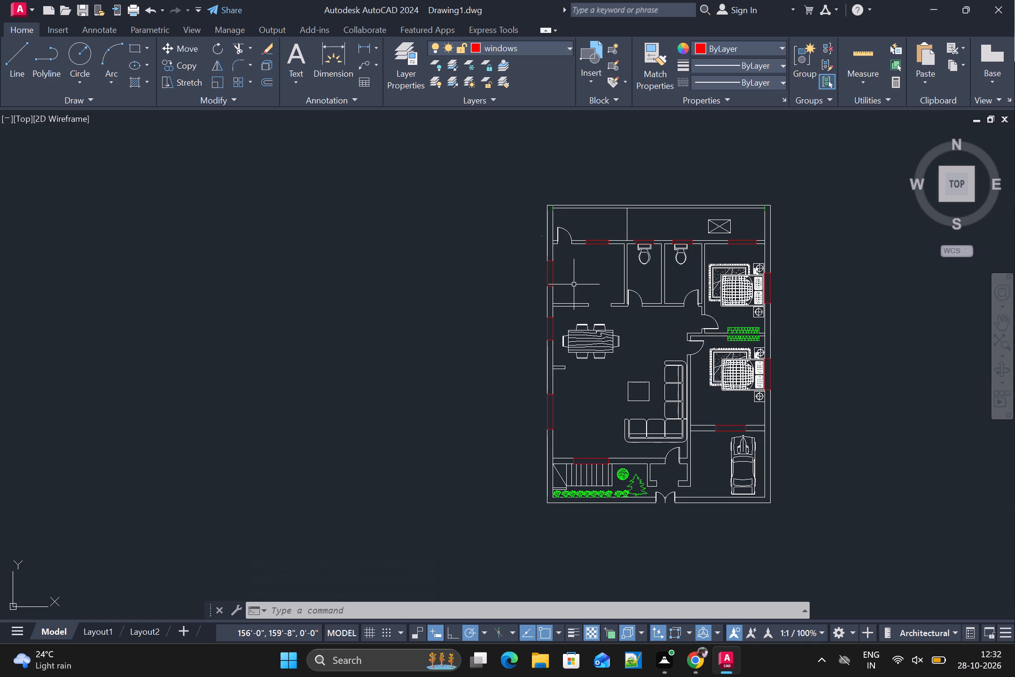
text(o)
key(space)
text(t)
key(space)
scroll(585, 269, up, 1)
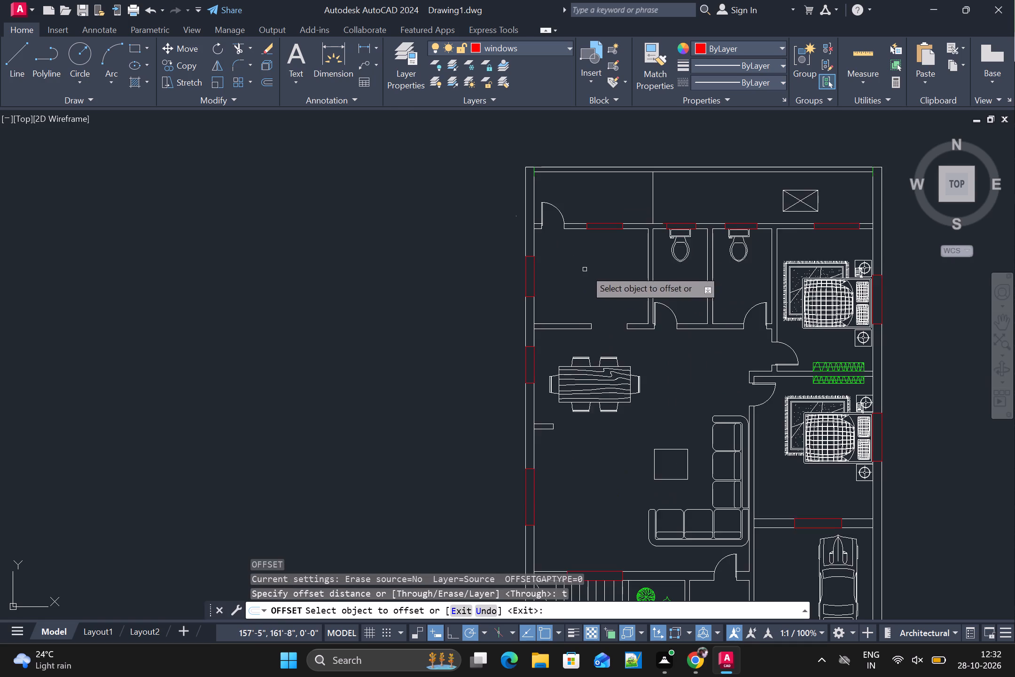
scroll(617, 226, up, 2)
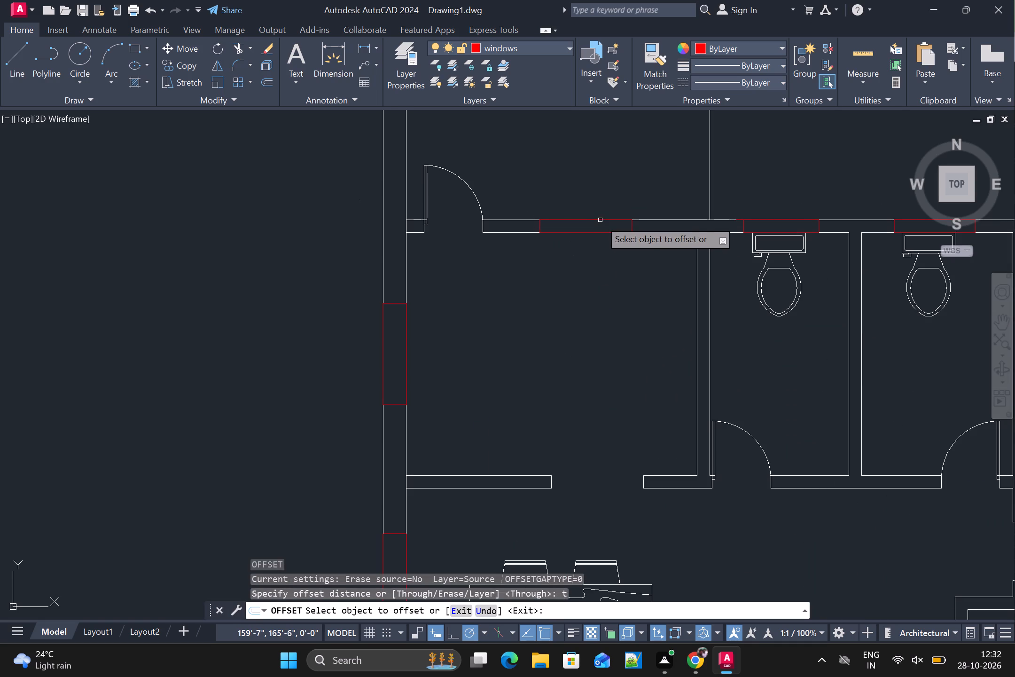
click(600, 220)
click(599, 227)
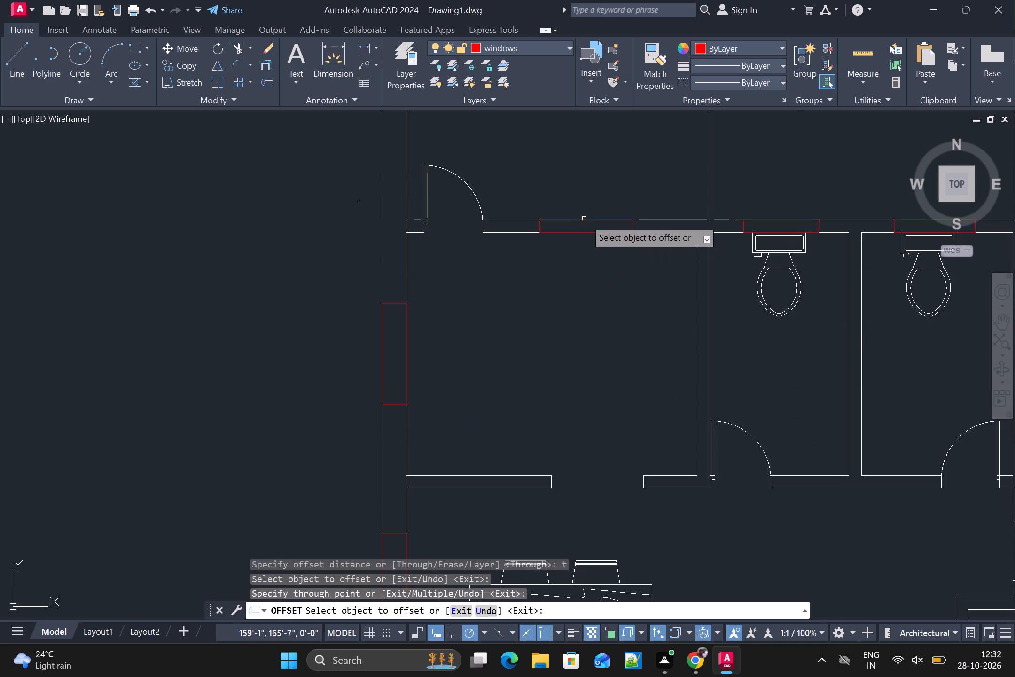
click(584, 219)
click(587, 228)
scroll(597, 223, up, 2)
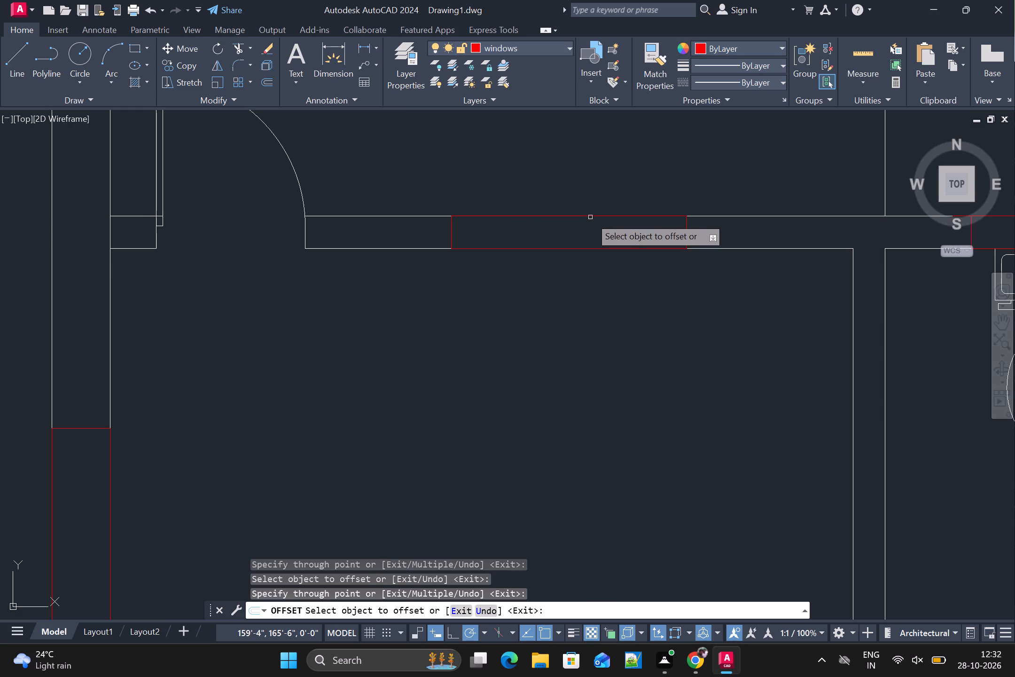
click(590, 216)
click(589, 230)
Offset the south edge of the west toilet's north window through the middle of the wall, using the Through option.
scroll(692, 243, down, 1)
scroll(793, 277, down, 1)
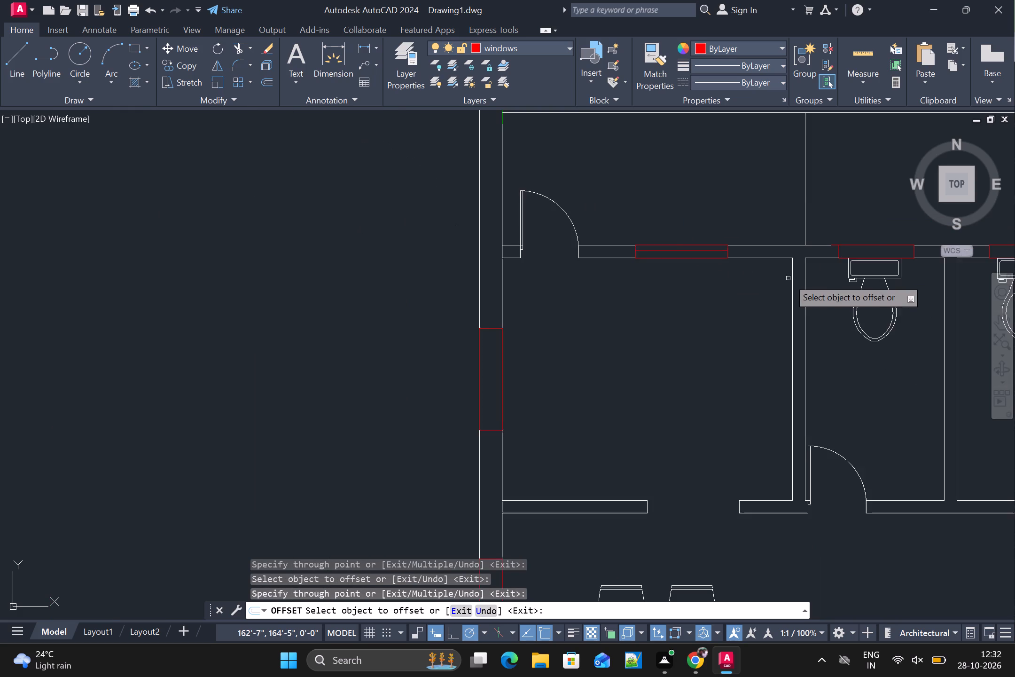
middle_drag(813, 278, 666, 303)
scroll(712, 276, up, 2)
click(734, 265)
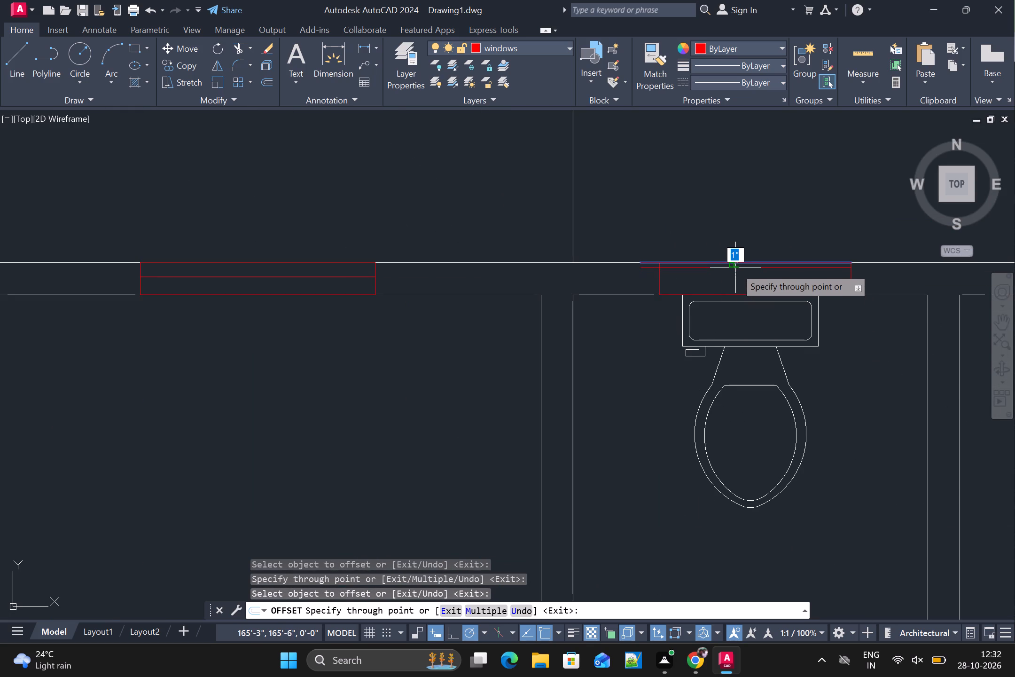
key(Escape)
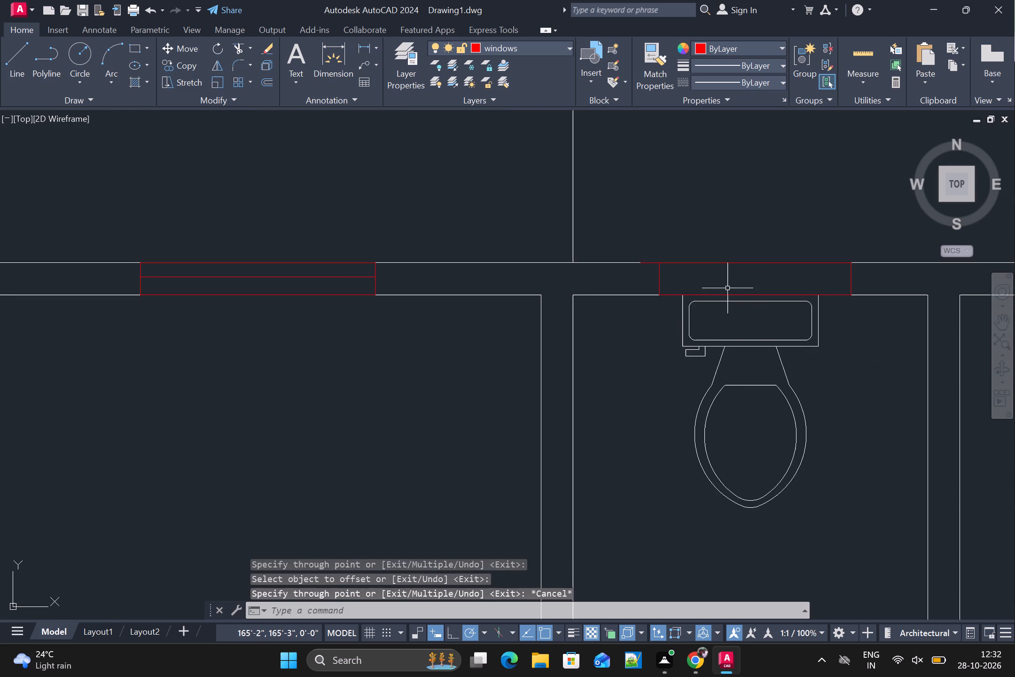
key(space)
text(t)
key(space)
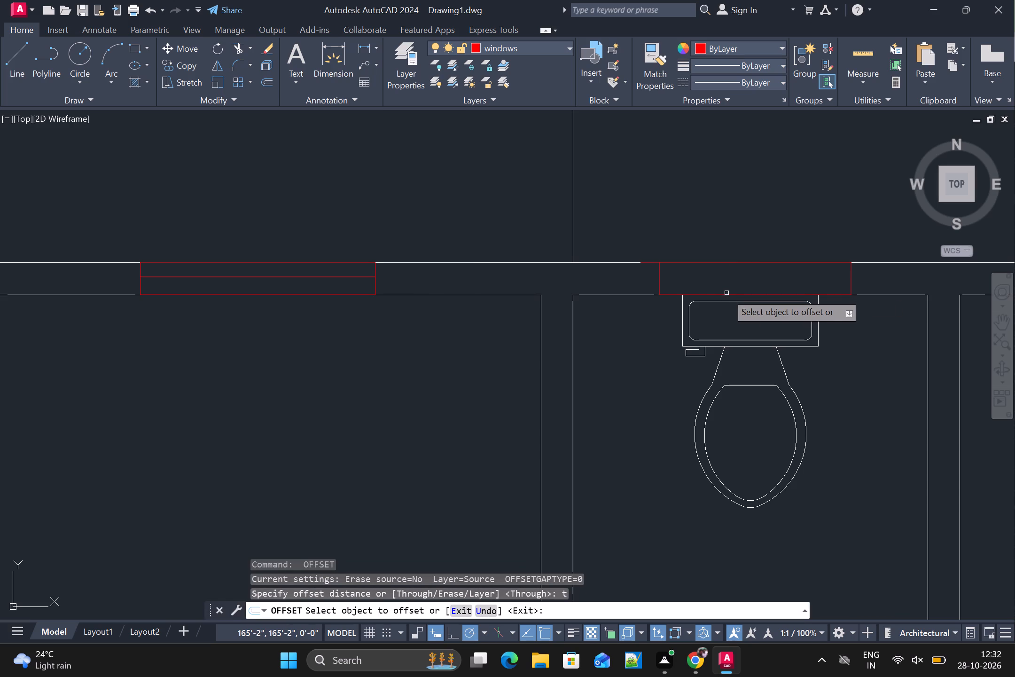
click(726, 294)
click(728, 277)
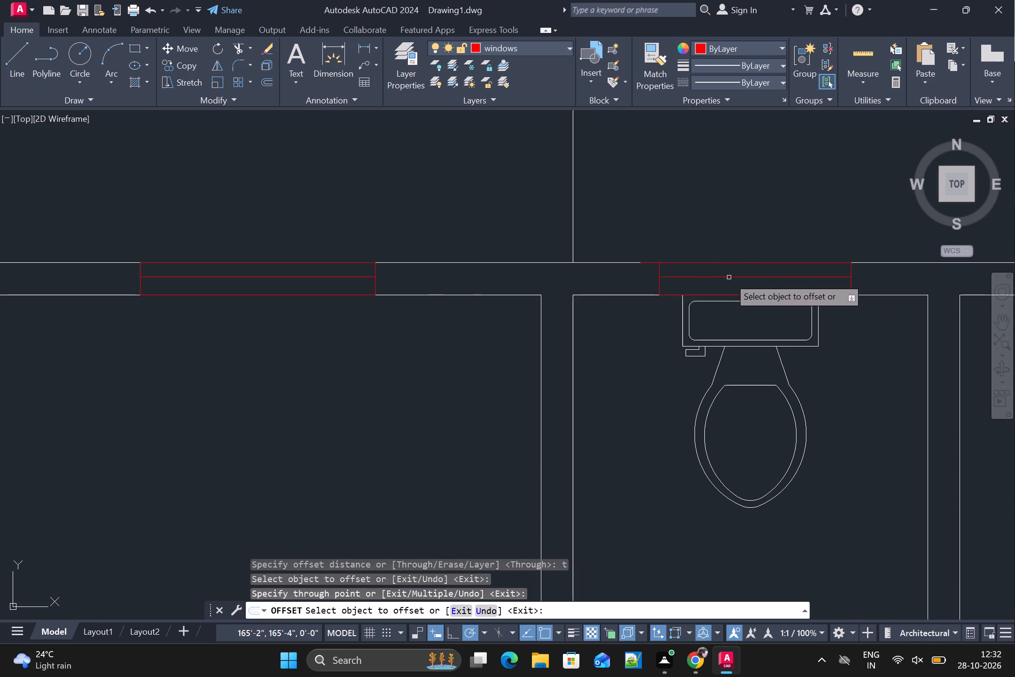
Offset the south edge of the east toilet's north window about 2" inward as a middle line.
scroll(729, 279, down, 2)
scroll(820, 337, down, 2)
scroll(871, 322, up, 2)
scroll(782, 319, up, 3)
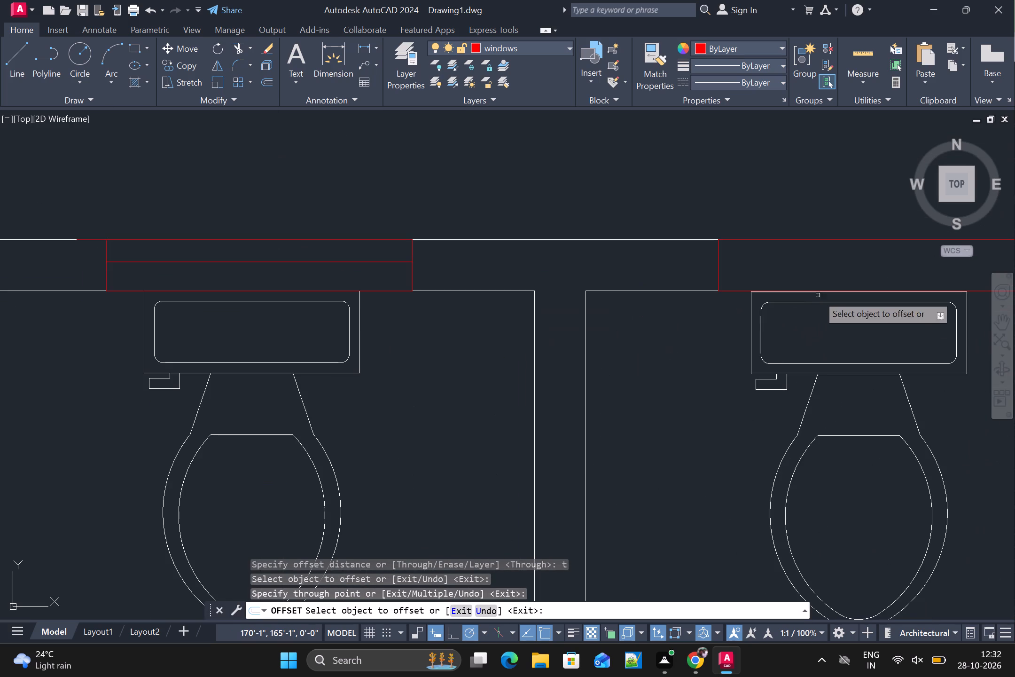
click(818, 292)
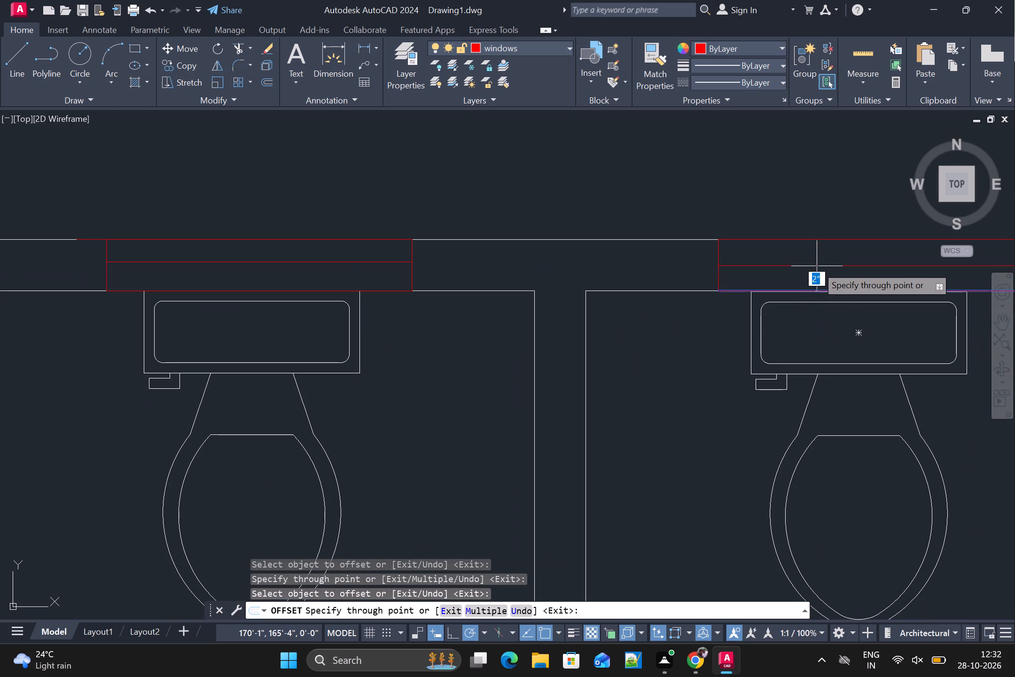
click(817, 265)
Offset the south edge of the northeast bedroom's north window through the middle of the wall.
scroll(817, 272, down, 3)
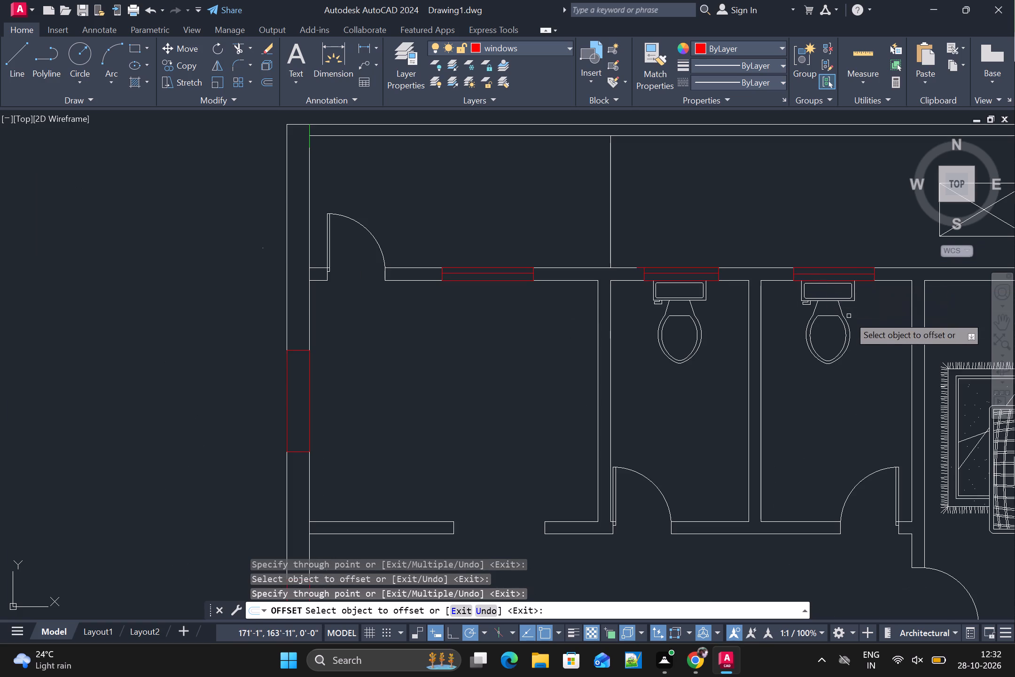
middle_drag(838, 323, 528, 341)
scroll(528, 341, down, 1)
scroll(628, 323, up, 2)
scroll(726, 308, up, 2)
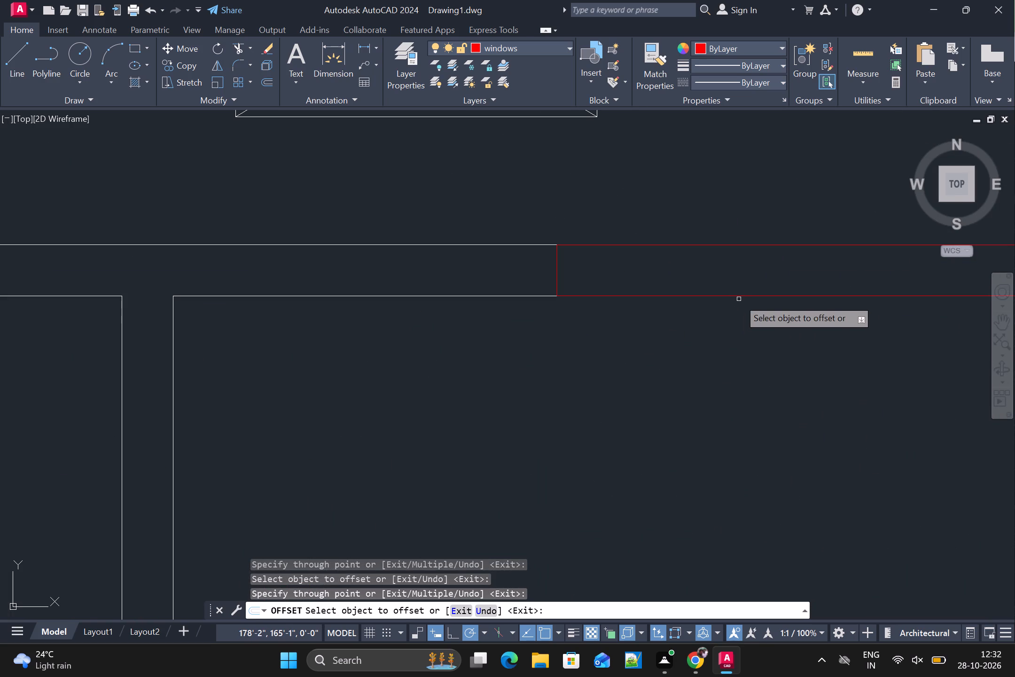
click(740, 294)
click(735, 297)
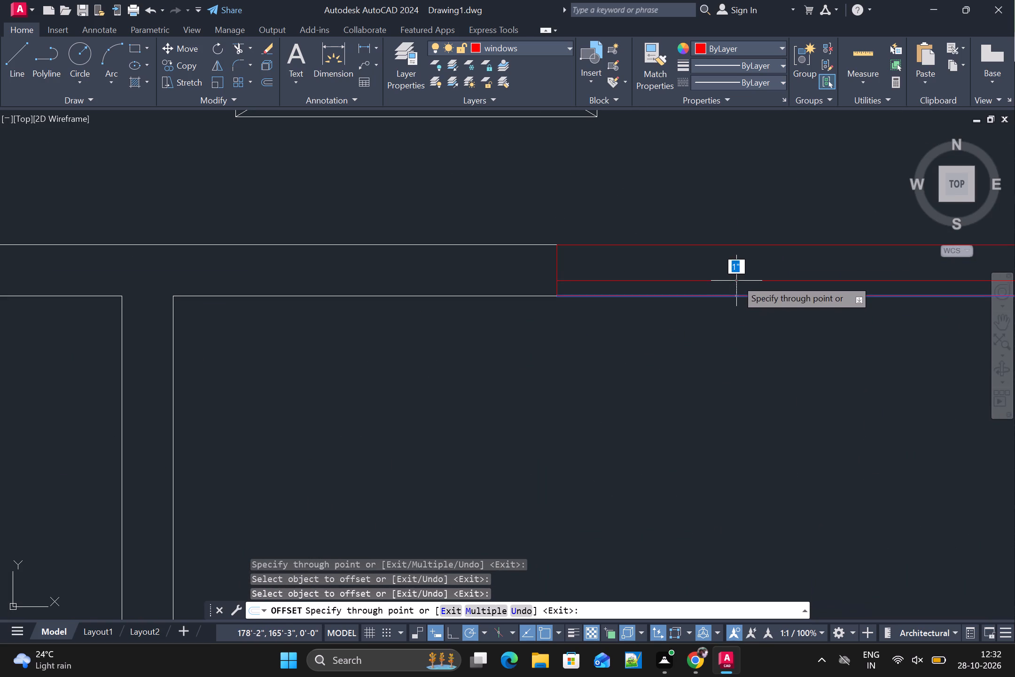
click(735, 269)
Offset the outer edge of the northeast bedroom's east window inward twice to add two inner lines.
scroll(734, 282, down, 4)
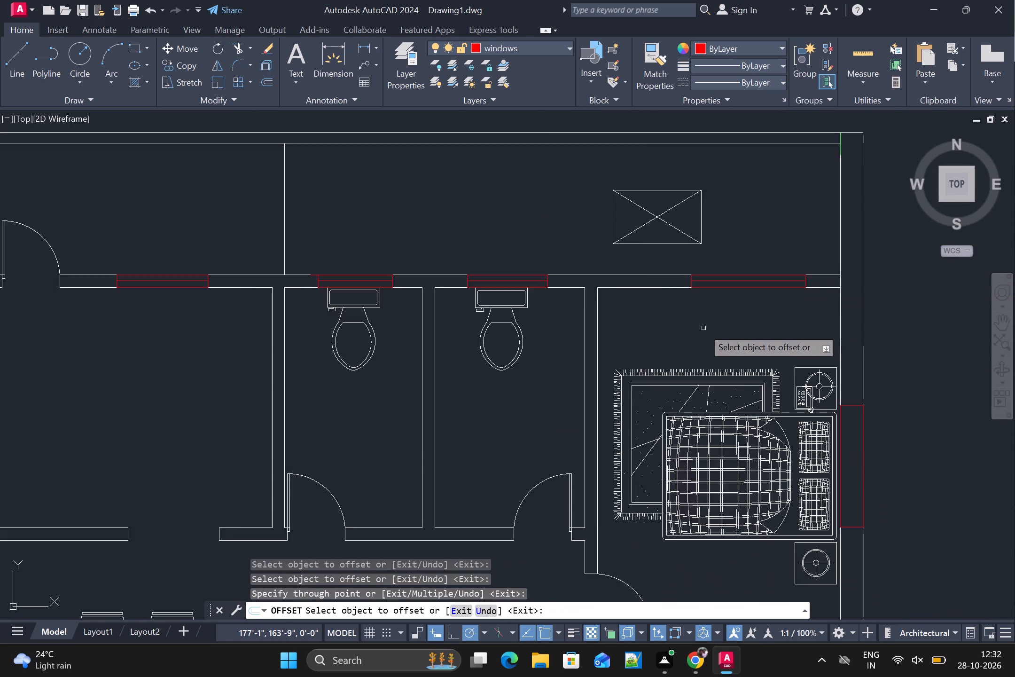
scroll(703, 328, down, 2)
scroll(745, 371, up, 4)
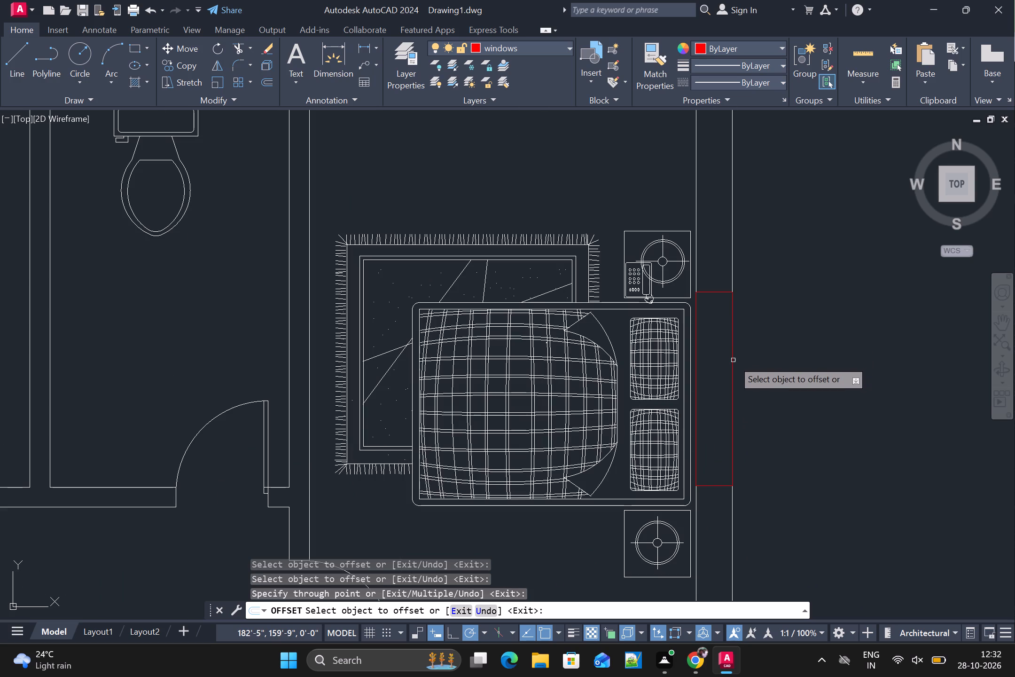
click(731, 361)
double_click(718, 362)
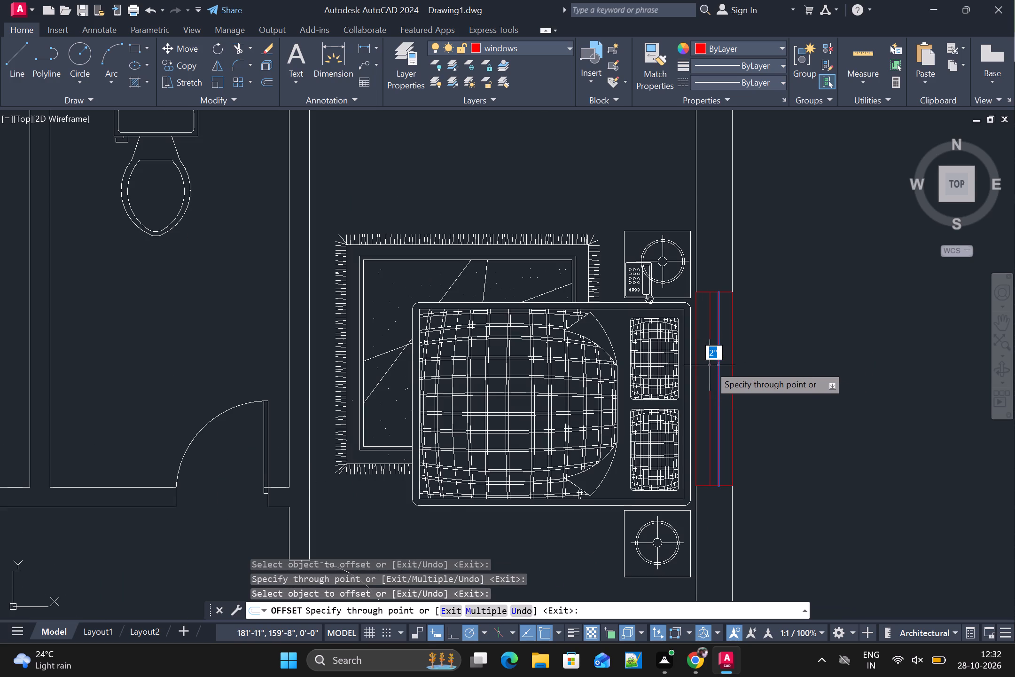
click(706, 365)
Offset the outer edge of the southeast bedroom's east window inward twice, adding two inner lines about 3" apart.
scroll(709, 369, down, 3)
middle_drag(751, 546, 725, 410)
scroll(659, 385, up, 2)
scroll(696, 372, up, 2)
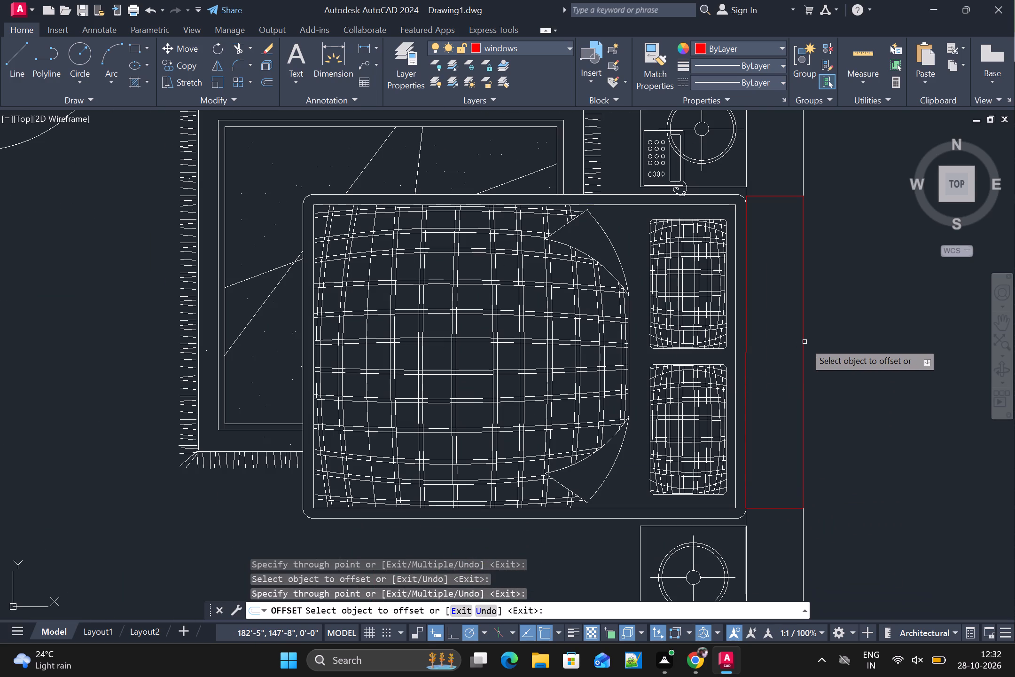
click(801, 342)
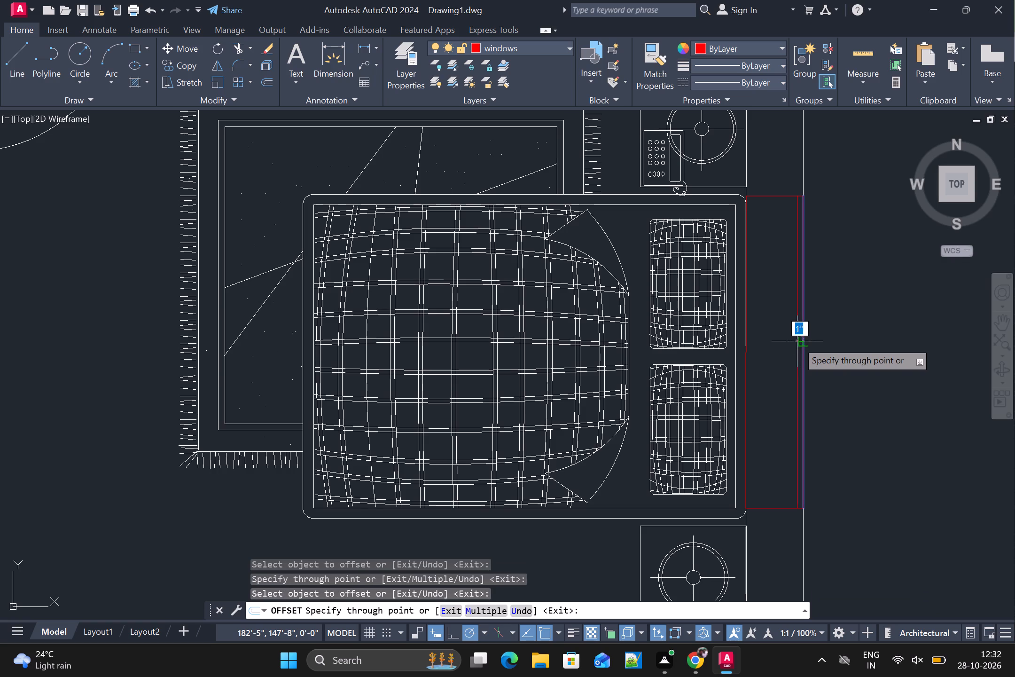
double_click(783, 343)
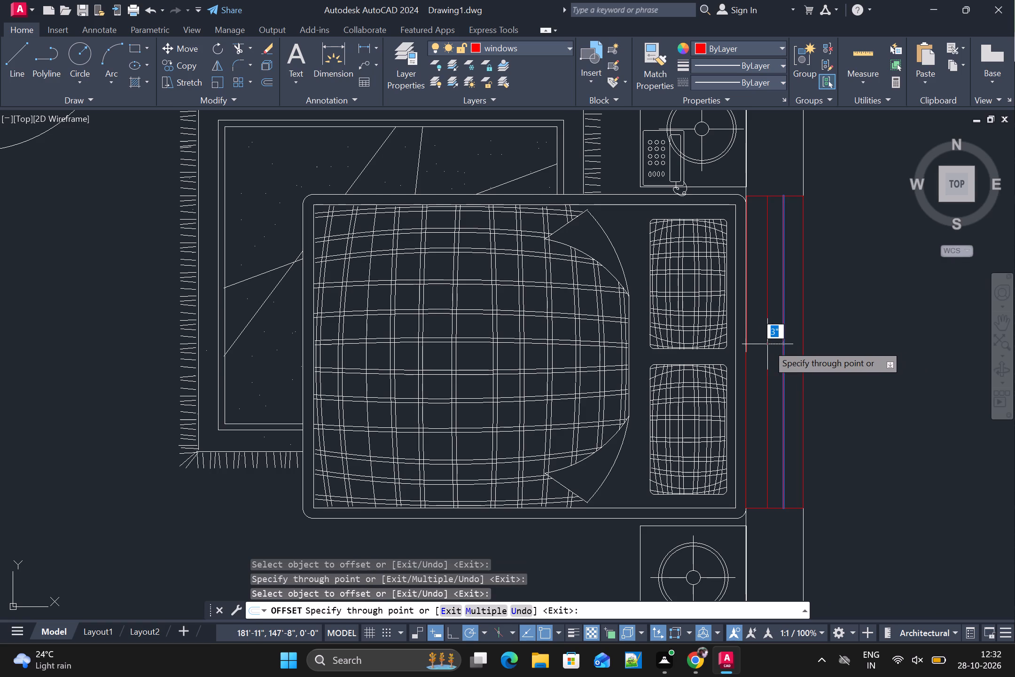
click(767, 344)
Offset two inner lines from the south edge of the window between the southeast bedroom and the car parking.
scroll(759, 368, down, 3)
scroll(770, 511, up, 1)
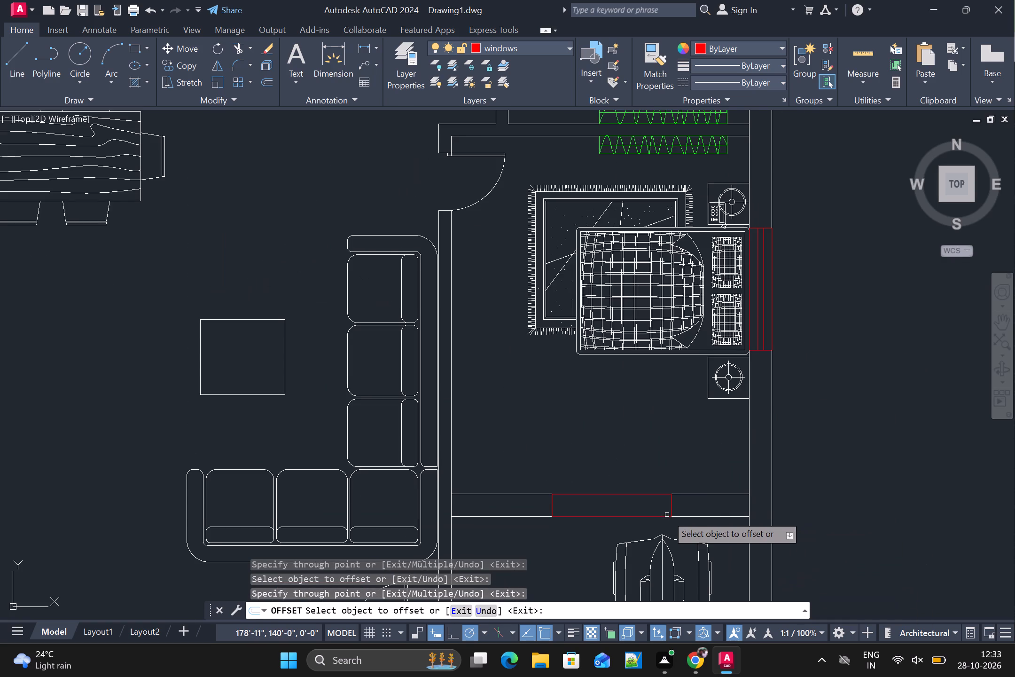
middle_drag(667, 515, 733, 471)
scroll(641, 473, up, 2)
click(686, 477)
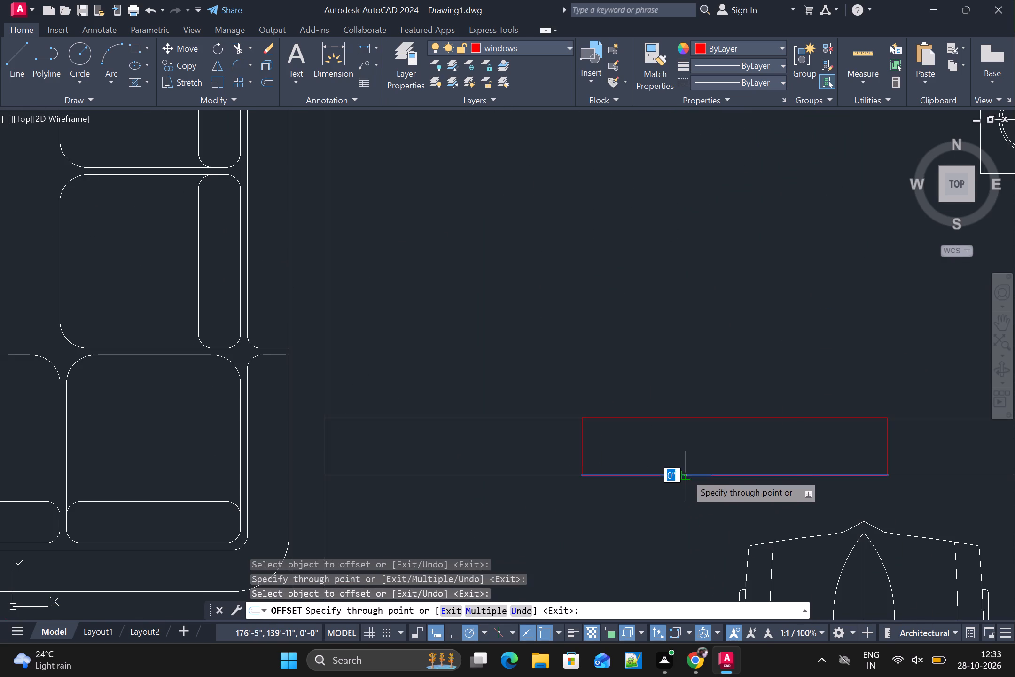
double_click(686, 457)
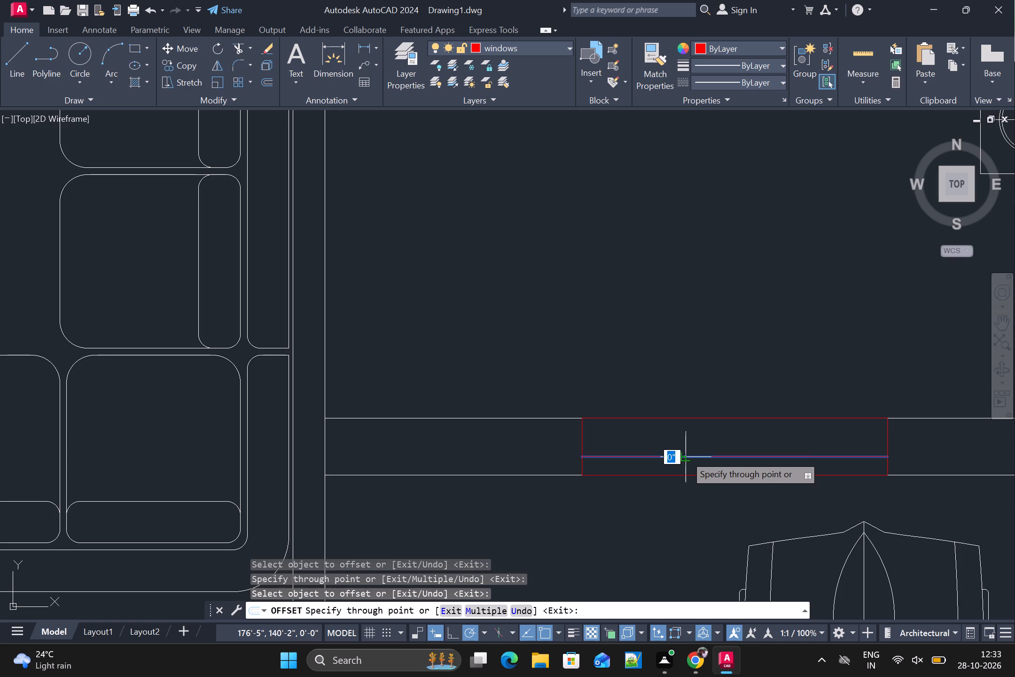
click(684, 436)
Offset two inner lines, about 3" apart, from the south edge of the living area's window above the stairs.
scroll(683, 446, down, 3)
middle_drag(671, 474, 849, 401)
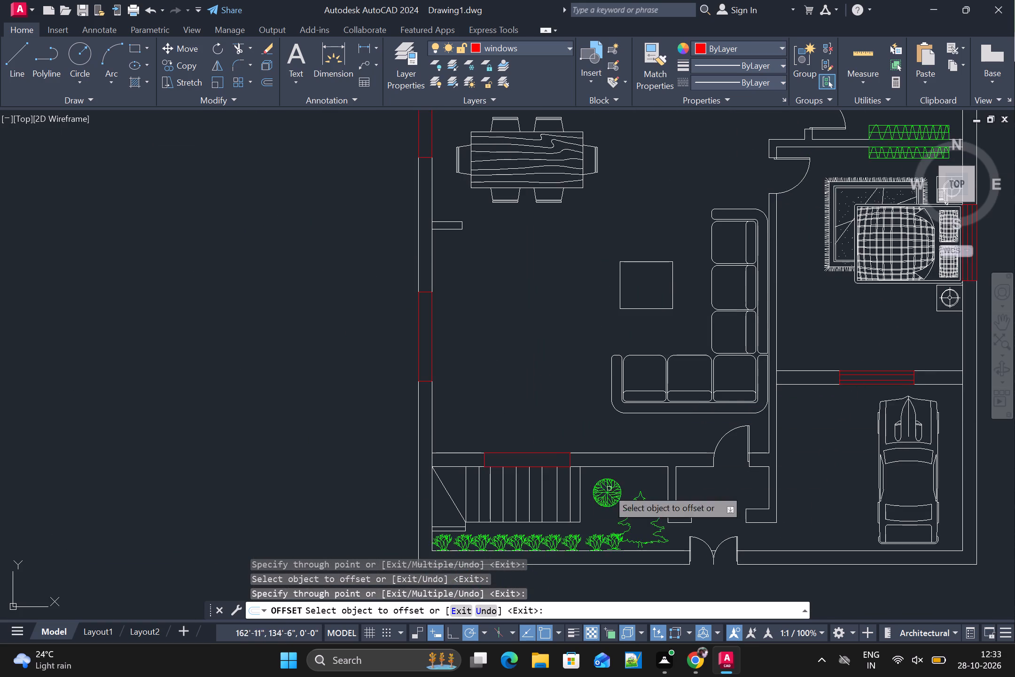
scroll(526, 472, up, 2)
click(524, 460)
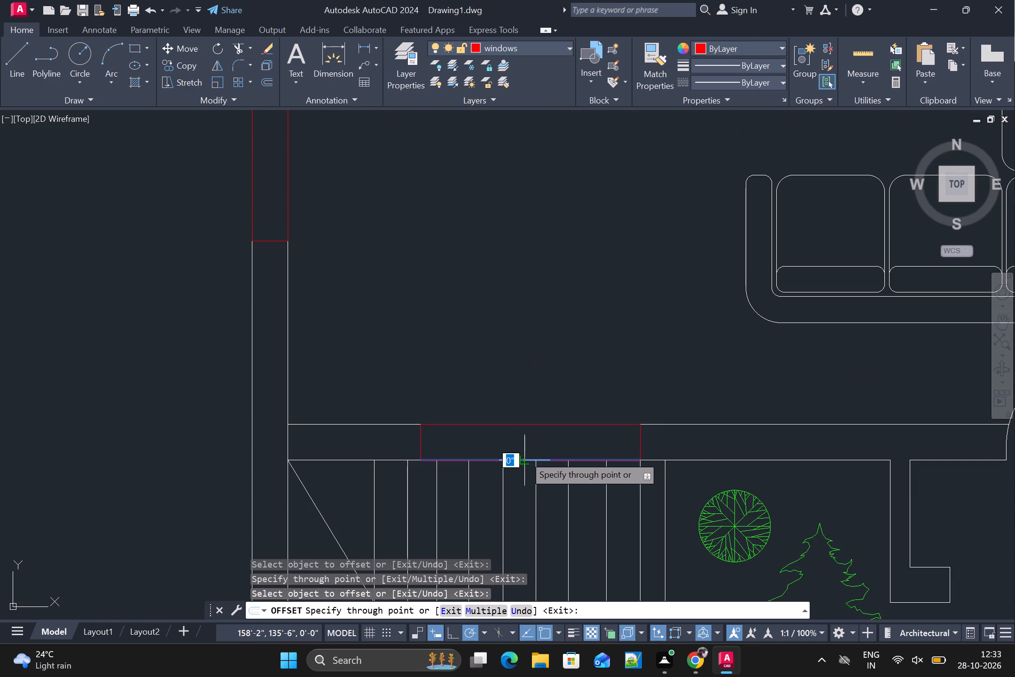
double_click(524, 449)
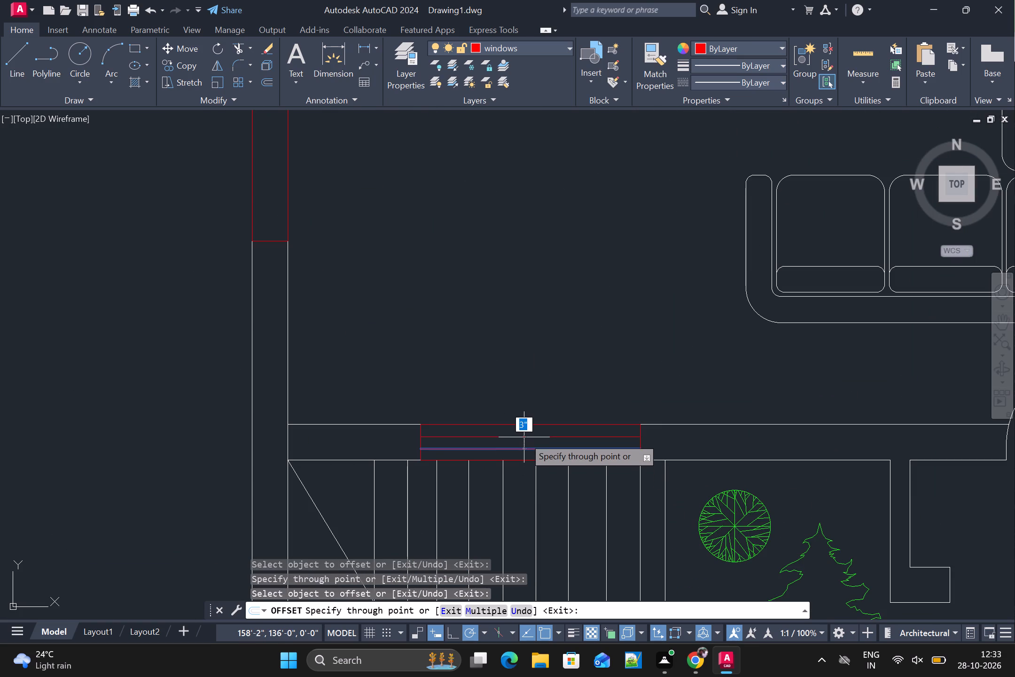
click(524, 437)
scroll(525, 439, down, 3)
middle_drag(467, 410, 590, 421)
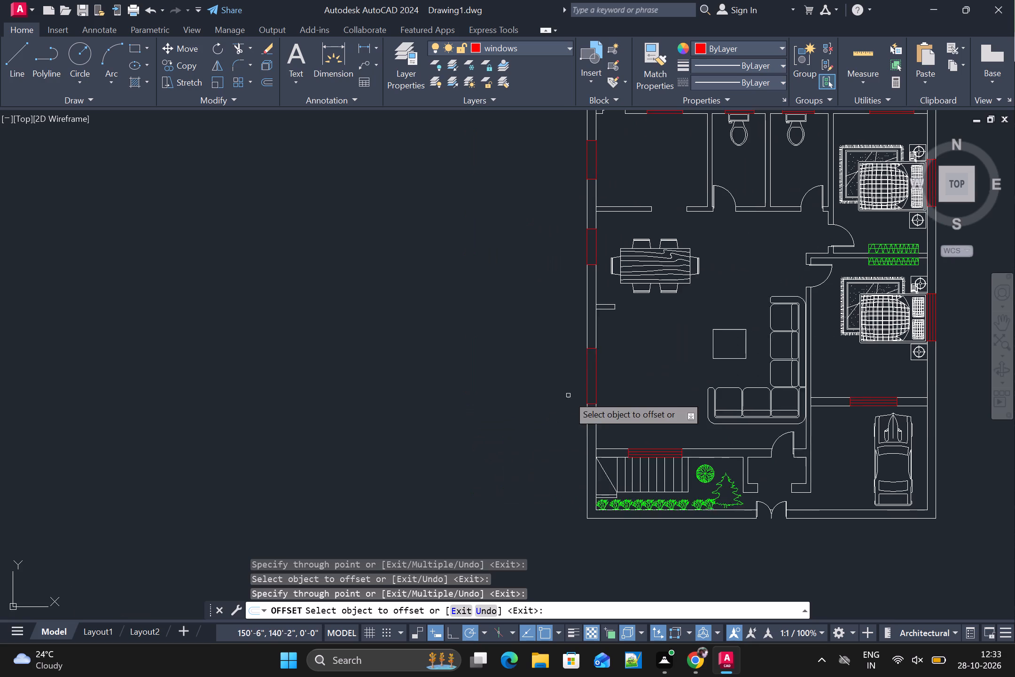
Offset two inner lines, about 3" apart, from the east edge of the living area's west window.
scroll(574, 385, up, 2)
scroll(645, 355, up, 1)
click(623, 357)
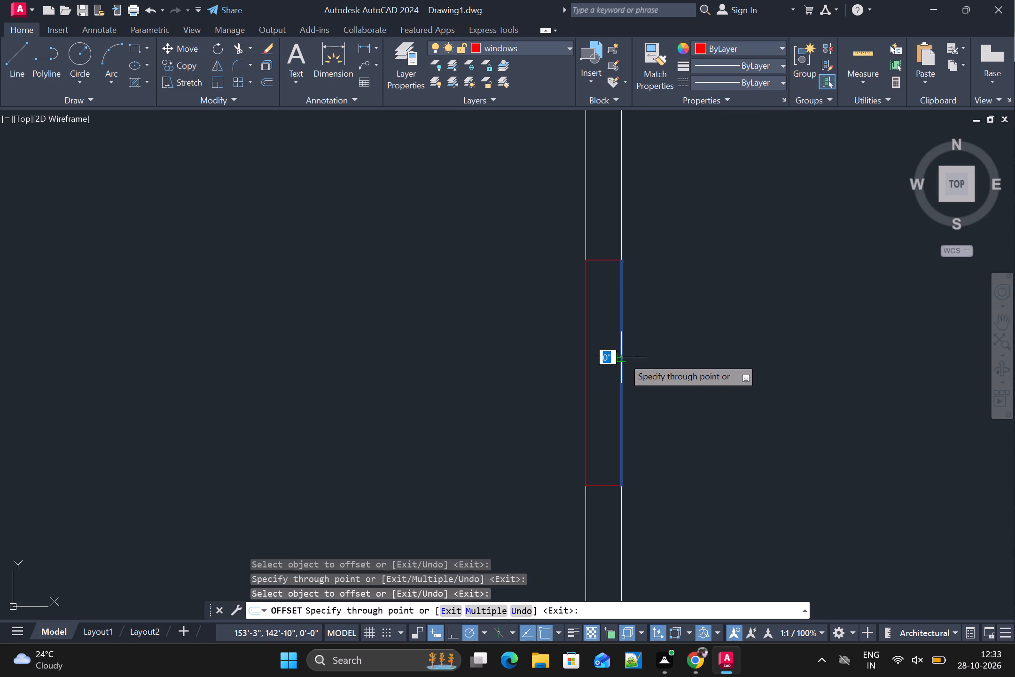
double_click(608, 357)
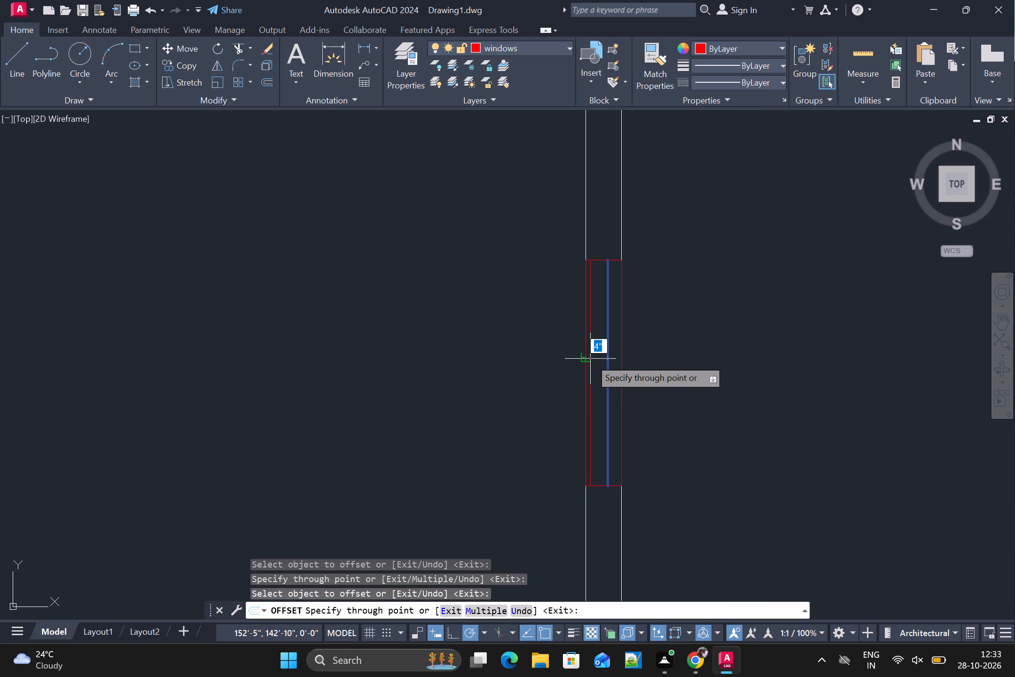
click(596, 359)
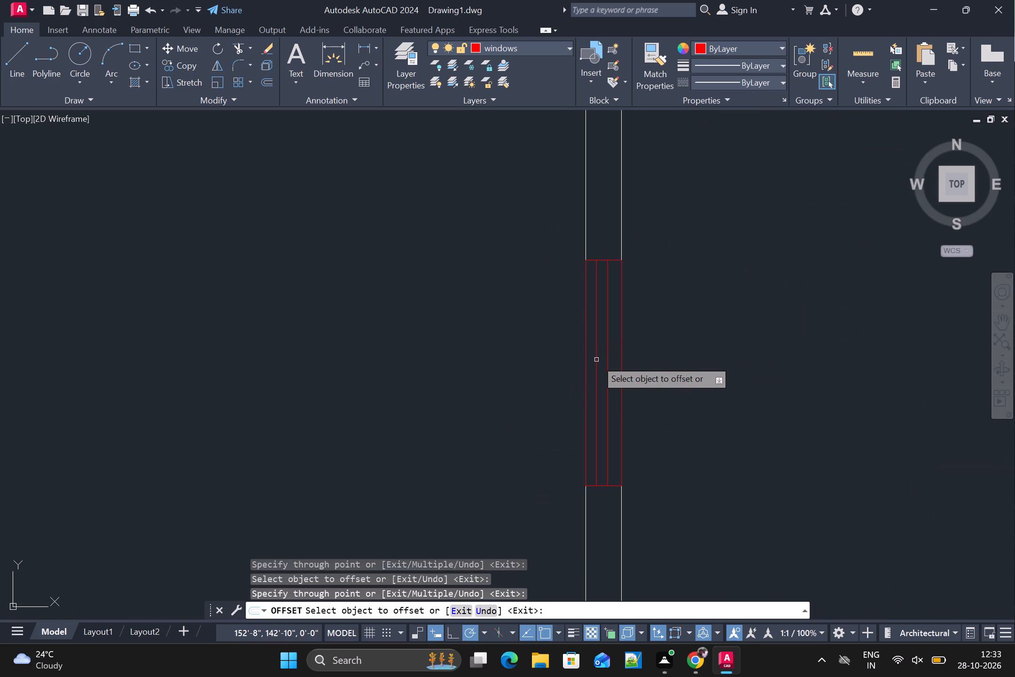
Offset two inner lines, about 3" apart, from the east edge of the west window beside the dining table.
scroll(596, 365, down, 2)
middle_drag(634, 362, 659, 598)
scroll(636, 385, up, 1)
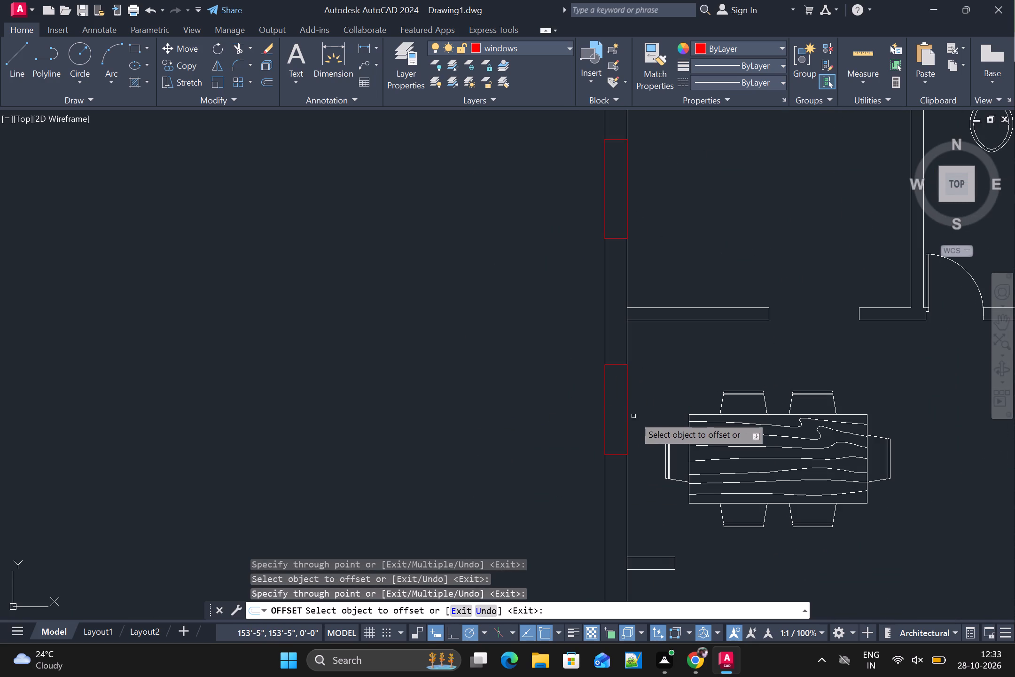
click(627, 403)
scroll(621, 403, up, 2)
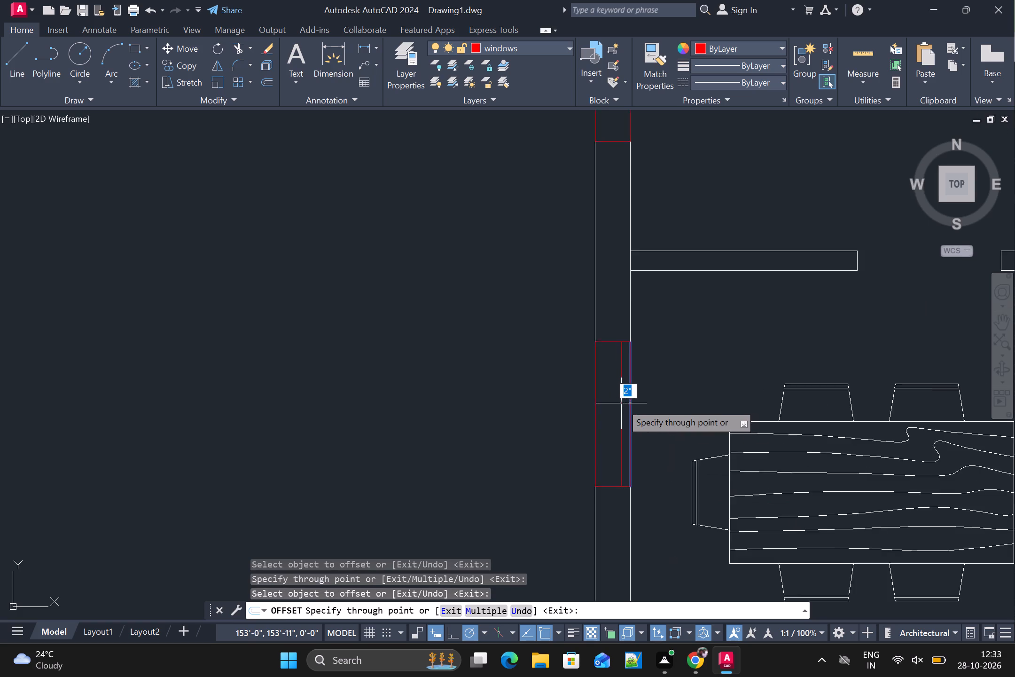
double_click(618, 404)
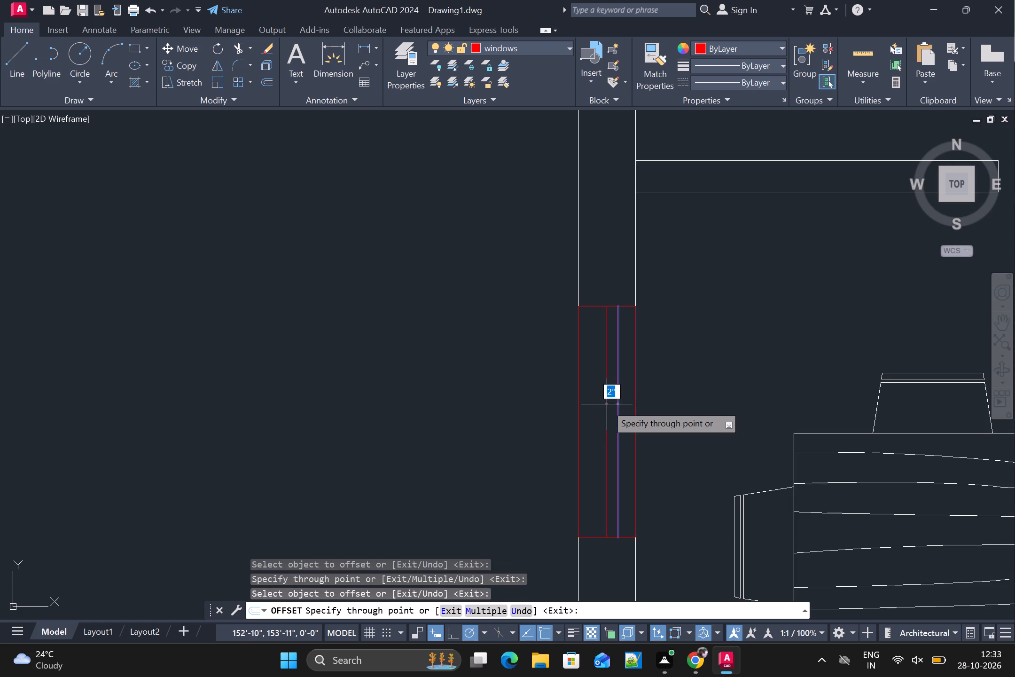
click(600, 404)
Offset two inner lines, about 3" apart, from the east edge of the northwest room's west window and end the Offset command.
scroll(603, 412, down, 2)
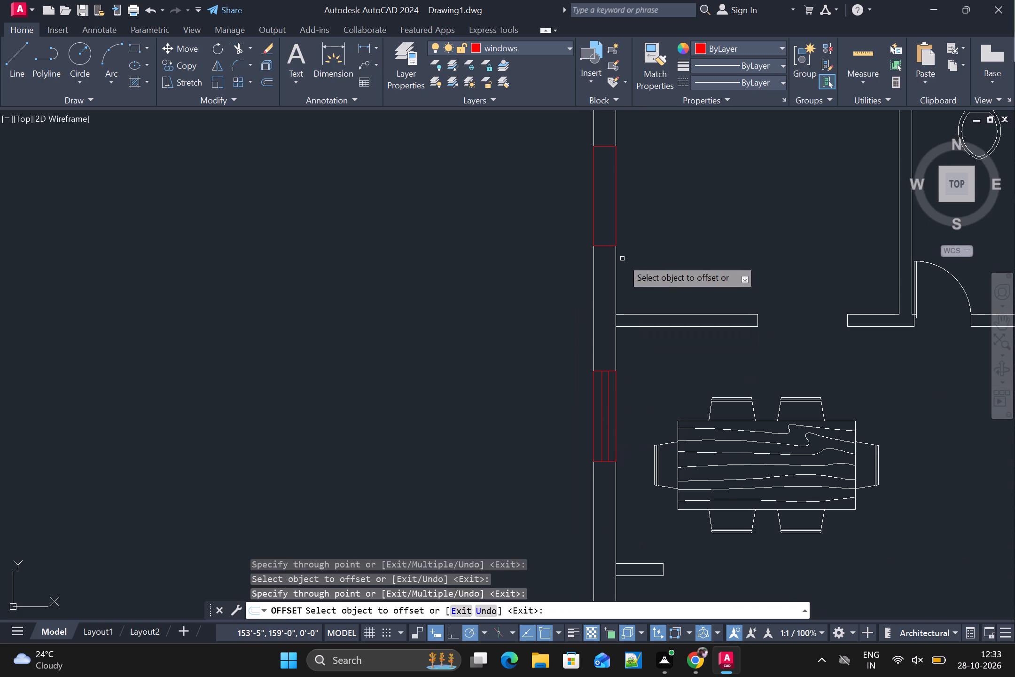
middle_drag(622, 264, 632, 437)
scroll(624, 392, up, 2)
click(627, 359)
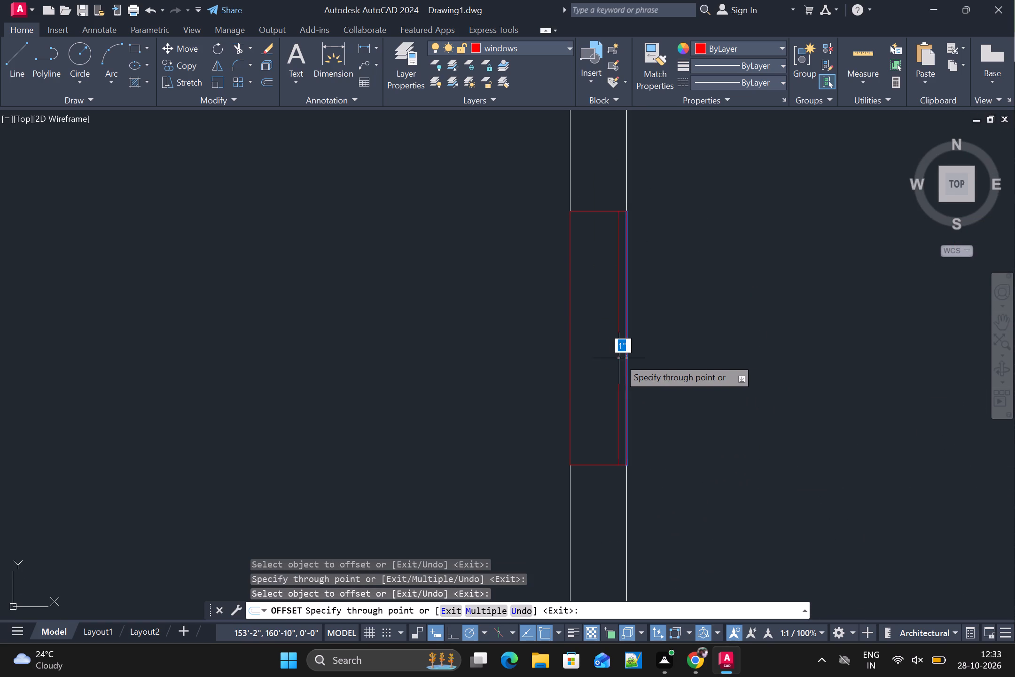
double_click(609, 359)
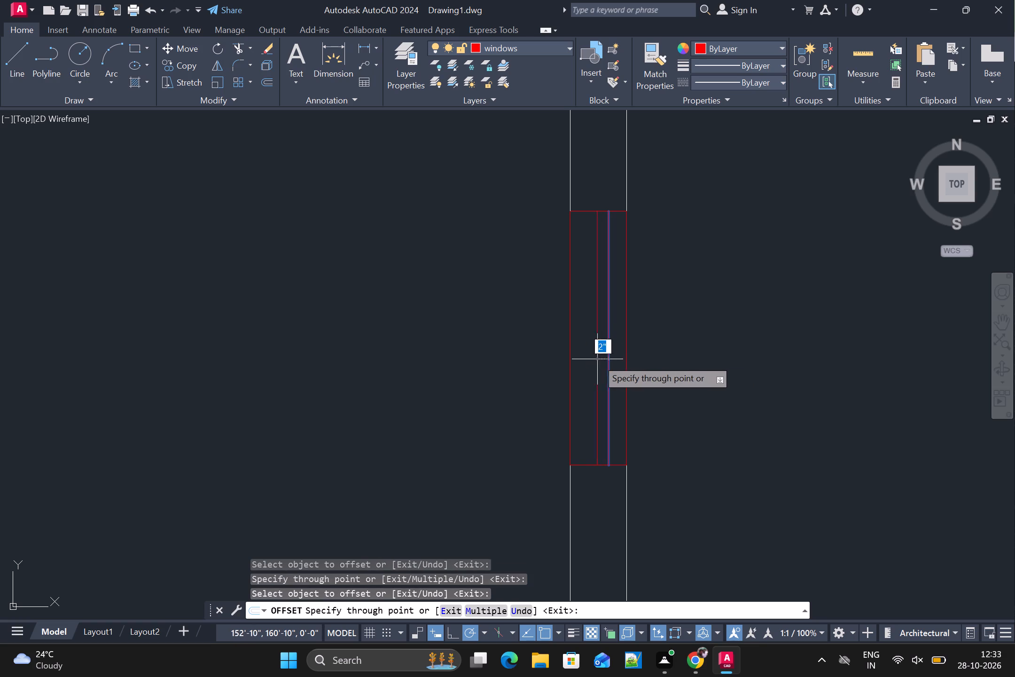
click(589, 359)
scroll(588, 376, down, 3)
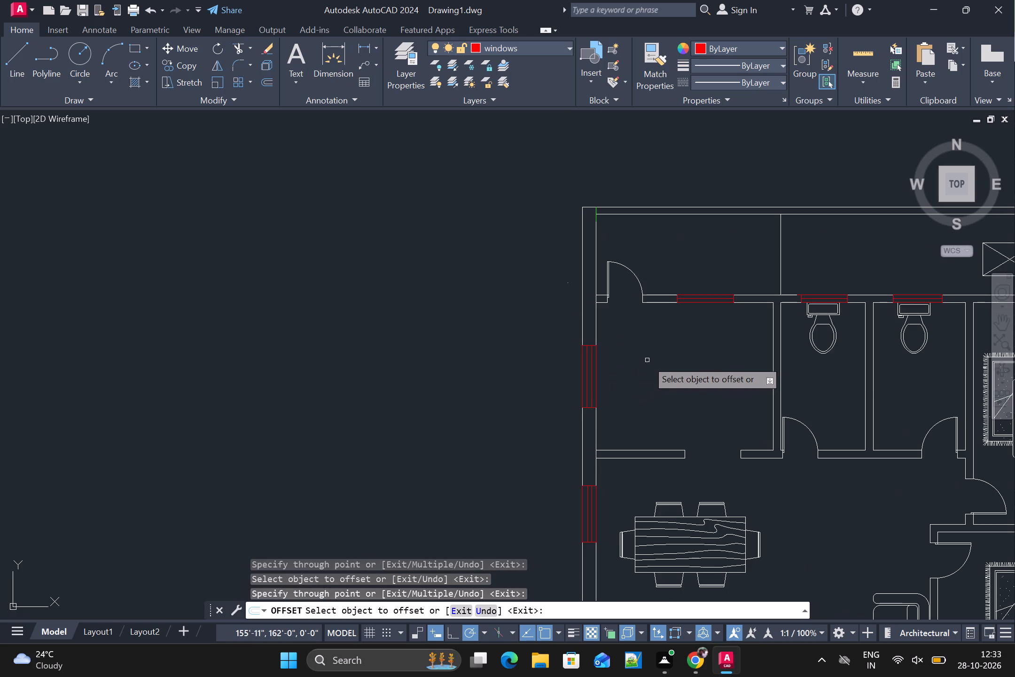
scroll(672, 421, down, 1)
middle_drag(729, 520, 637, 412)
scroll(664, 441, down, 1)
middle_drag(694, 478, 668, 423)
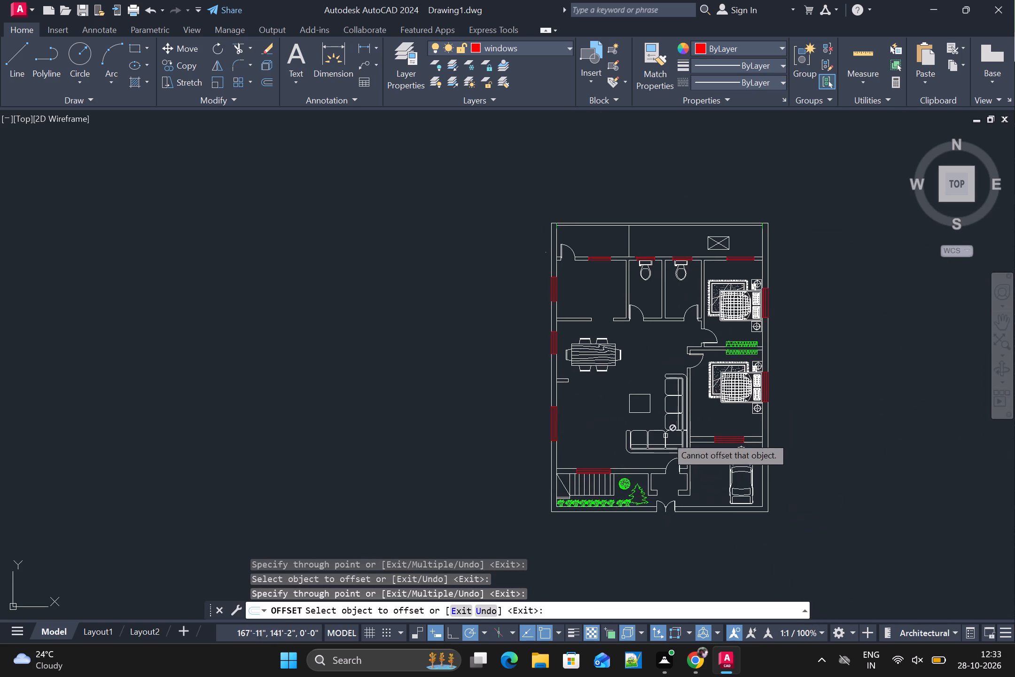
scroll(668, 437, up, 2)
key(Escape)
Insert the range-oven, faucet and single-sink blocks from the recent blocks into the northwest kitchen.
scroll(667, 441, down, 1)
scroll(656, 449, up, 1)
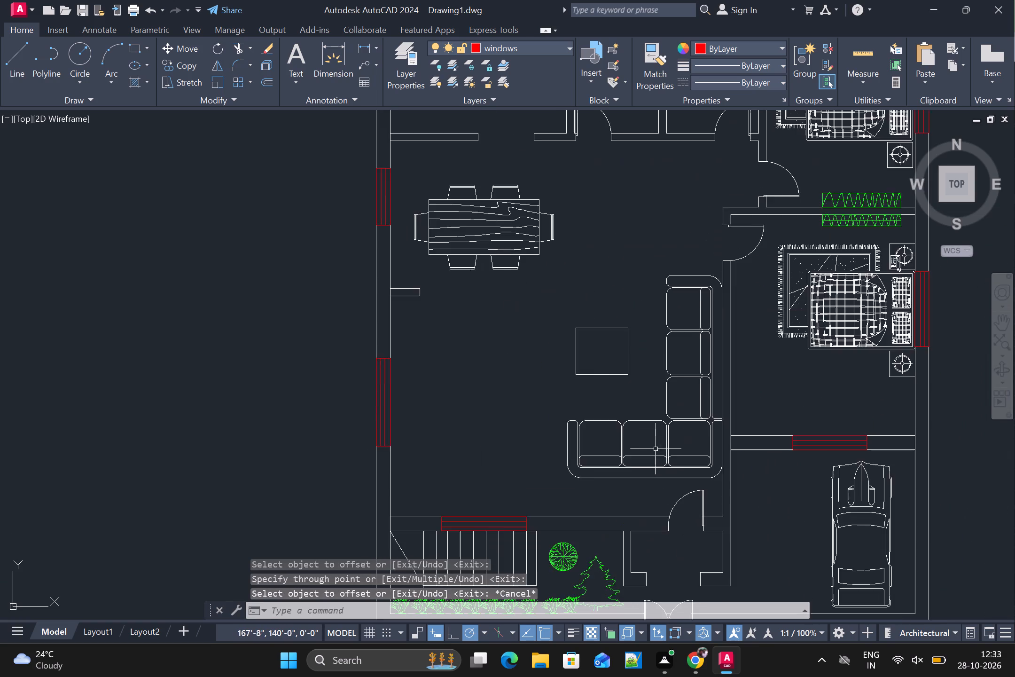
scroll(655, 447, down, 1)
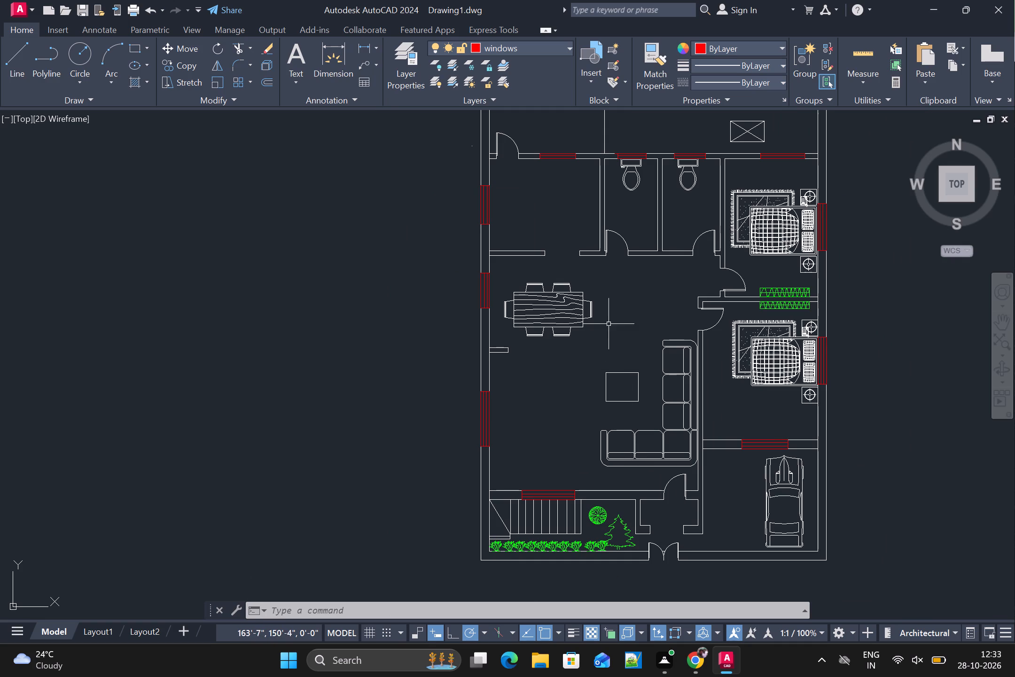
scroll(590, 308, down, 1)
middle_drag(695, 326, 641, 334)
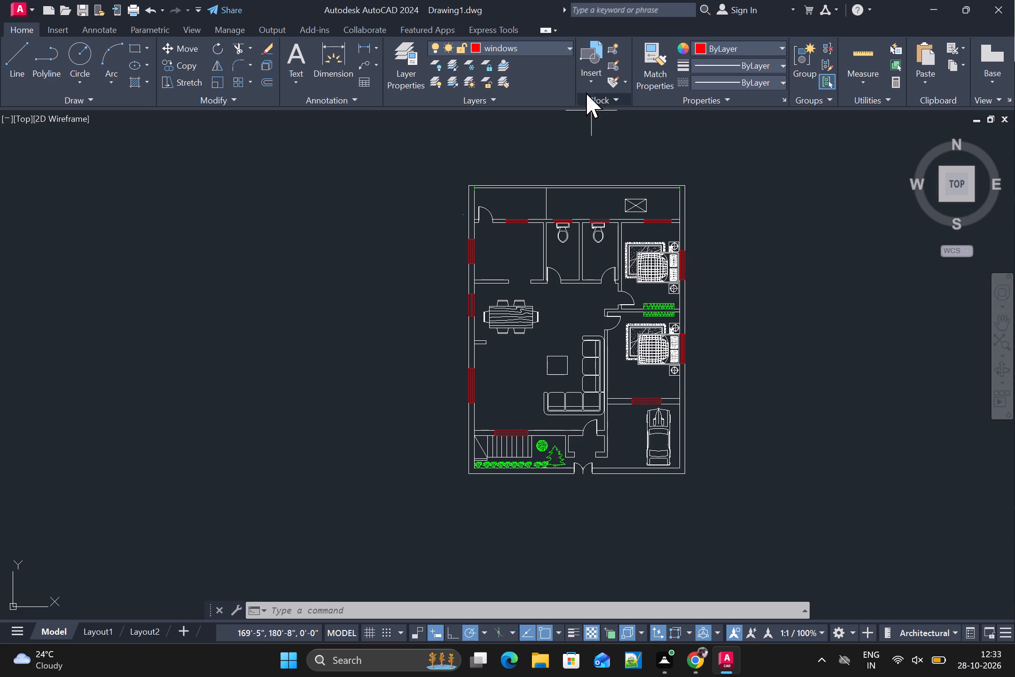
click(593, 80)
click(607, 236)
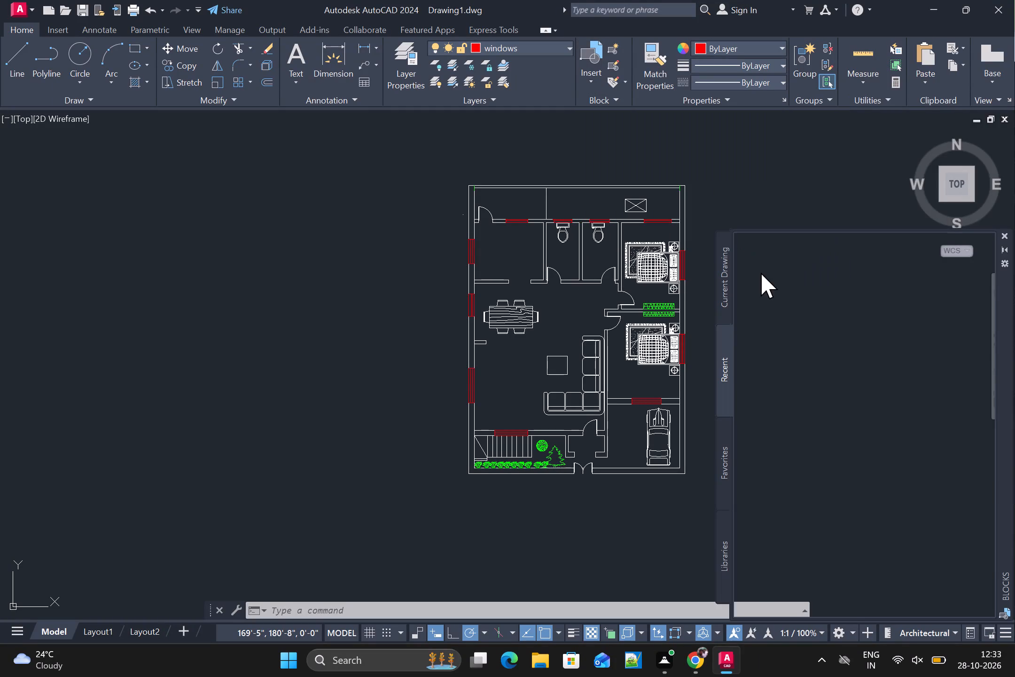
click(932, 436)
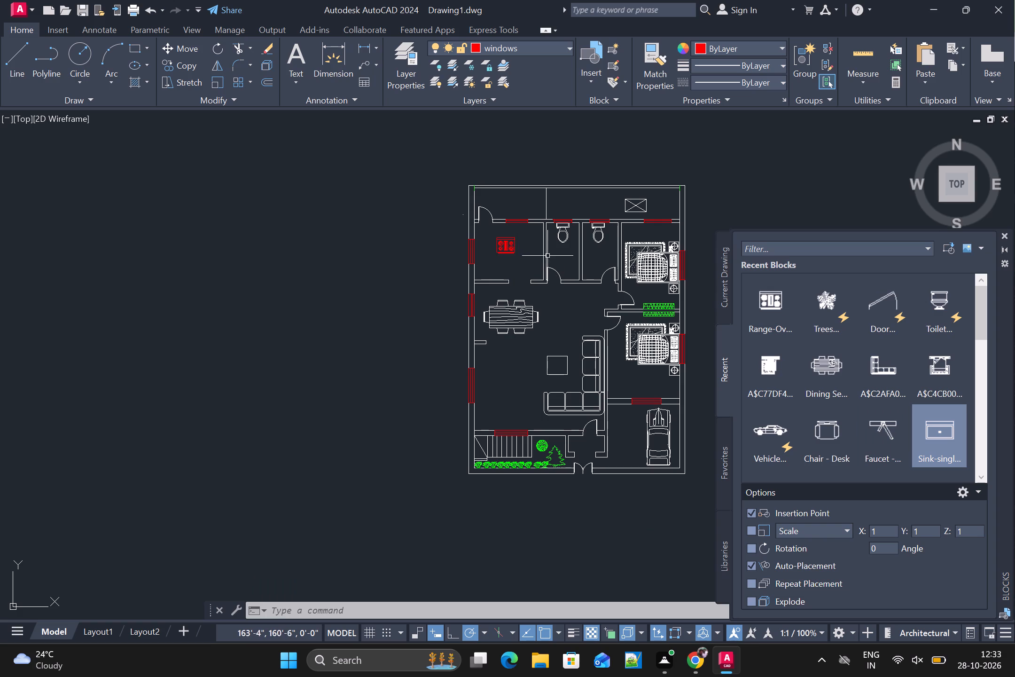
drag(877, 426, 529, 253)
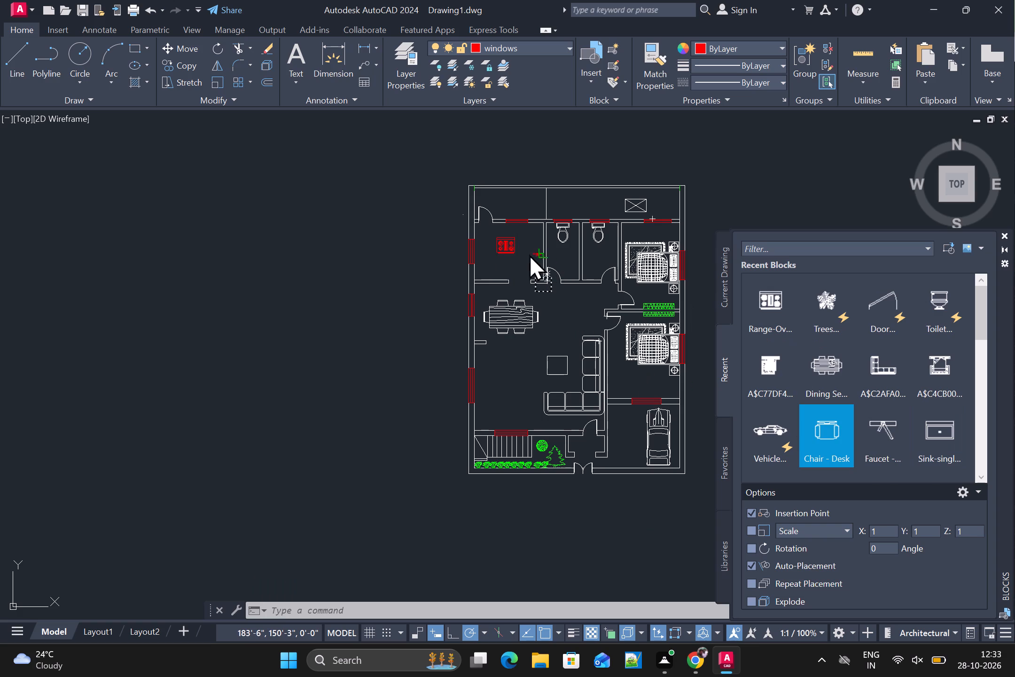
drag(529, 253, 485, 257)
drag(949, 429, 560, 266)
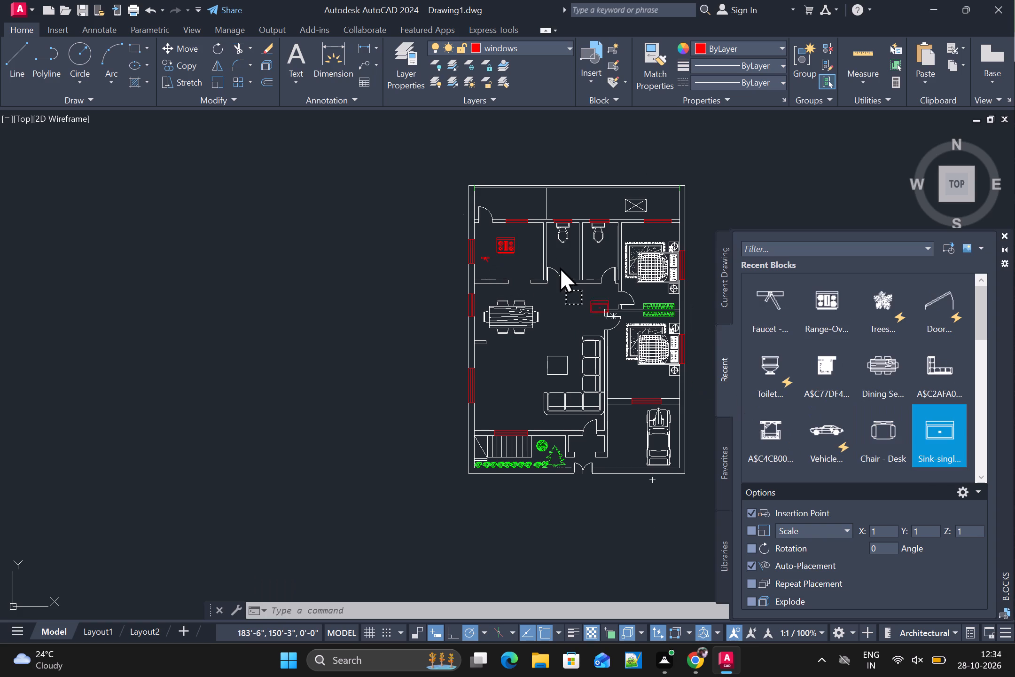
drag(560, 266, 513, 260)
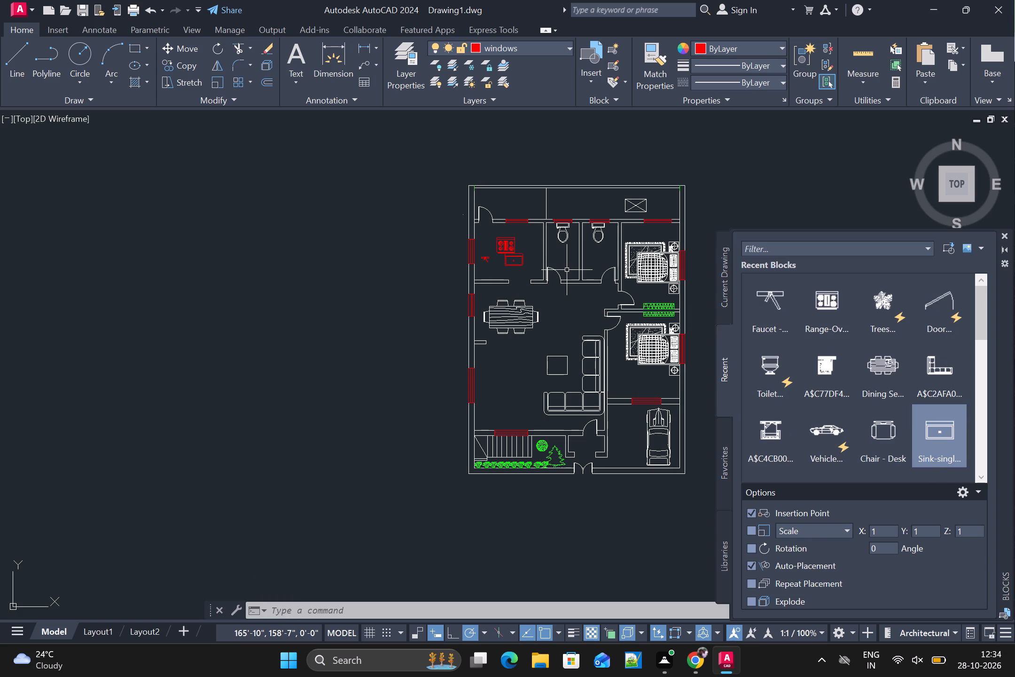
click(1002, 236)
Move the sink against the kitchen's north wall, near the window's west end.
scroll(511, 239, up, 2)
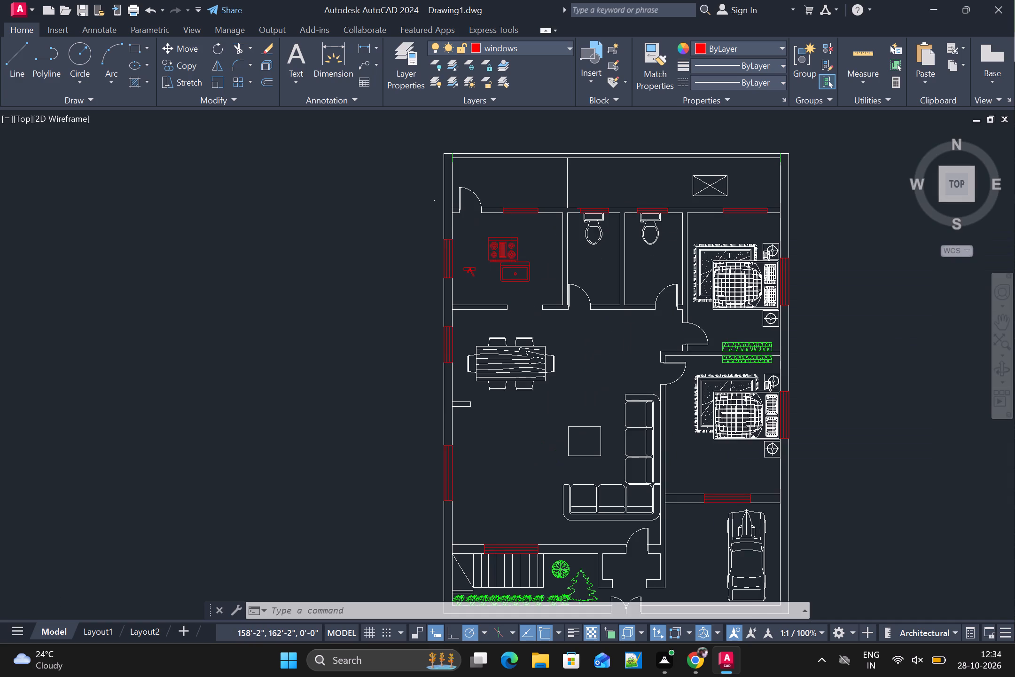
middle_drag(523, 275, 632, 335)
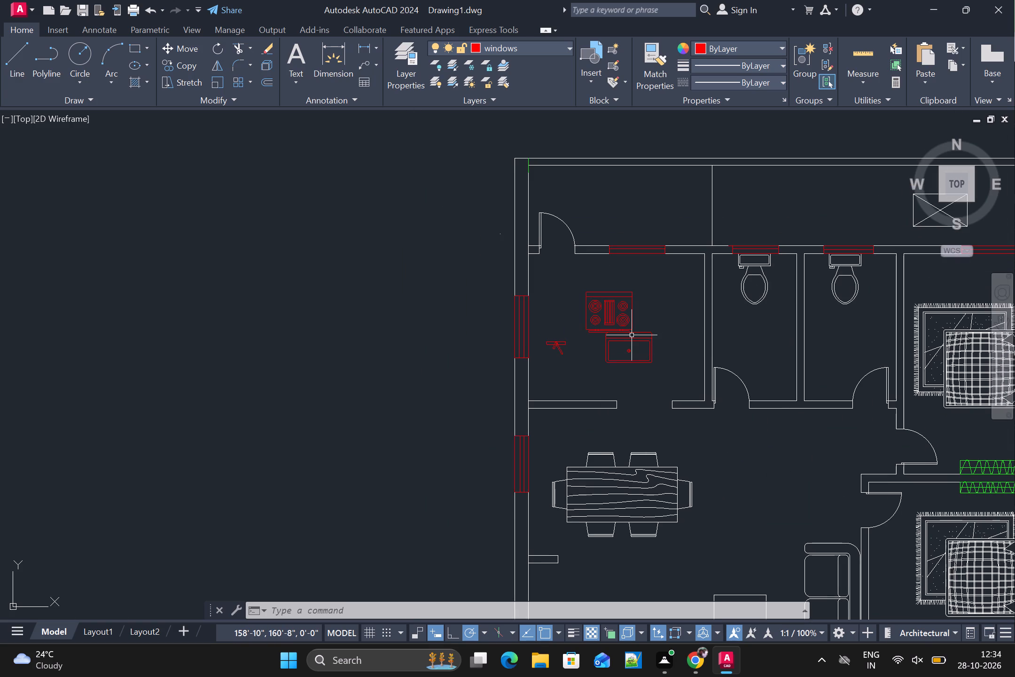
drag(636, 332, 617, 244)
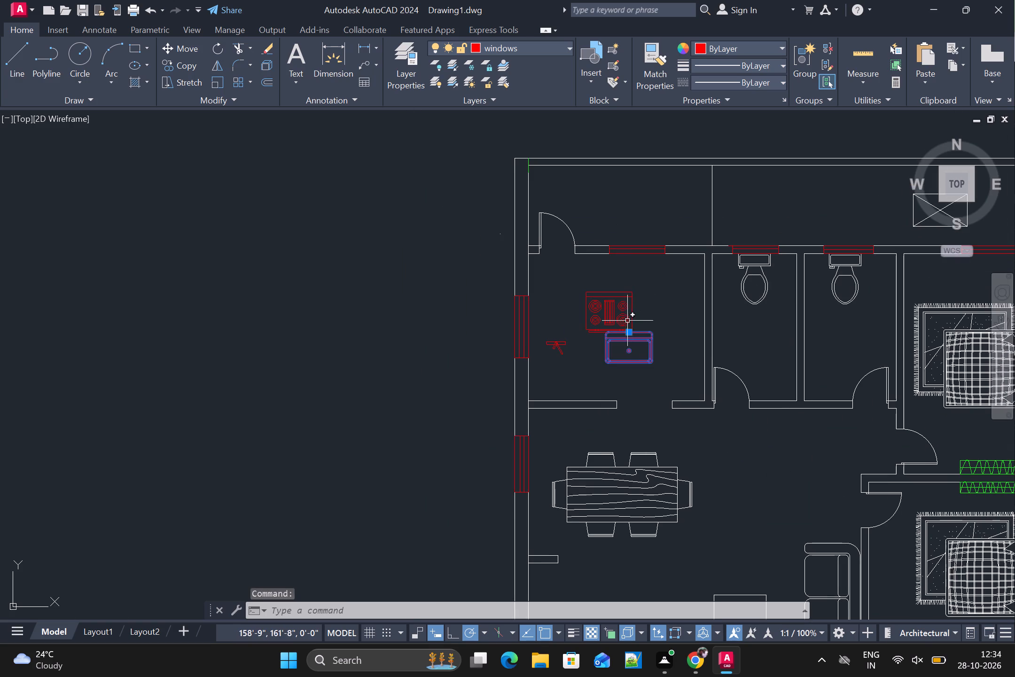
drag(629, 333, 614, 255)
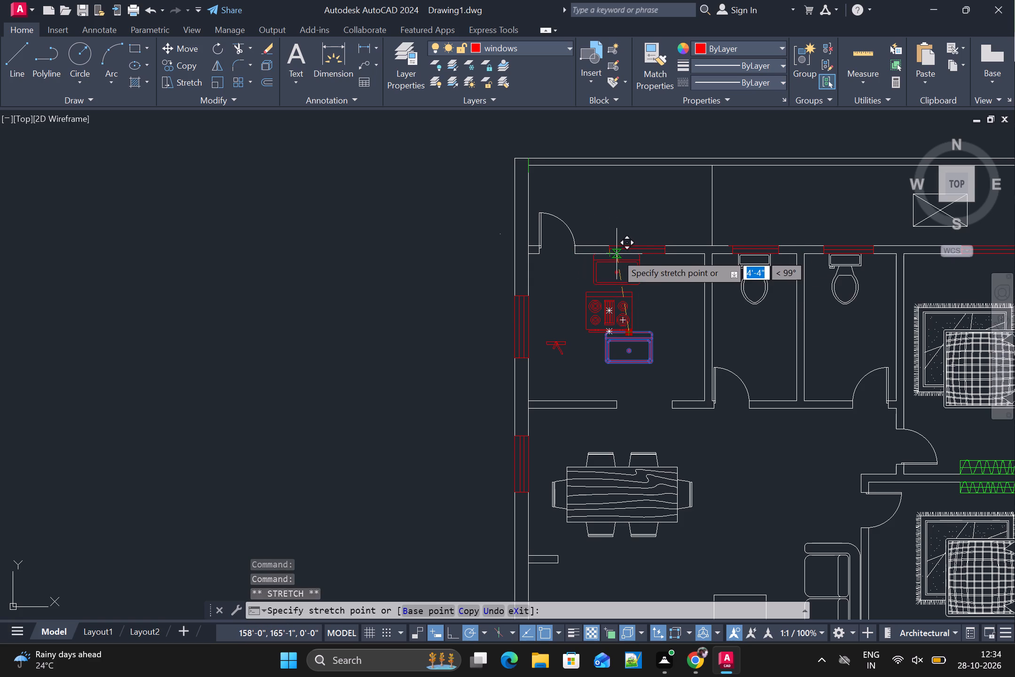
click(617, 254)
Move the faucet onto the middle of the kitchen sink's back edge.
scroll(674, 289, down, 1)
scroll(592, 339, up, 1)
click(605, 313)
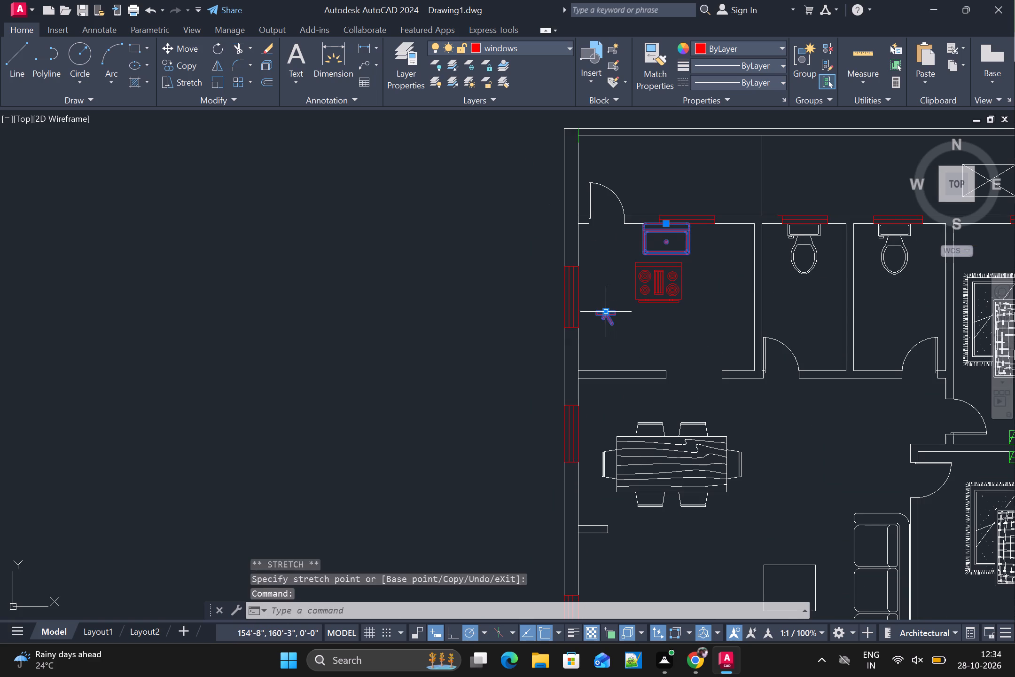
drag(605, 313, 663, 226)
click(663, 226)
key(Escape)
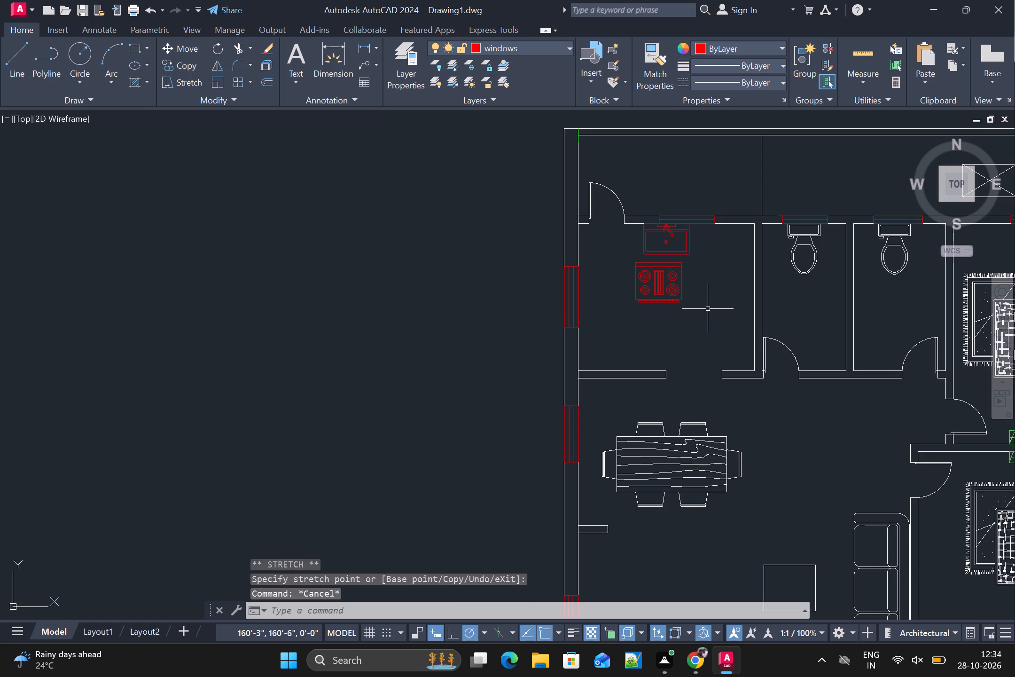
Rotate the kitchen range 90° counterclockwise about the midpoint of its back edge so its back faces west.
click(651, 286)
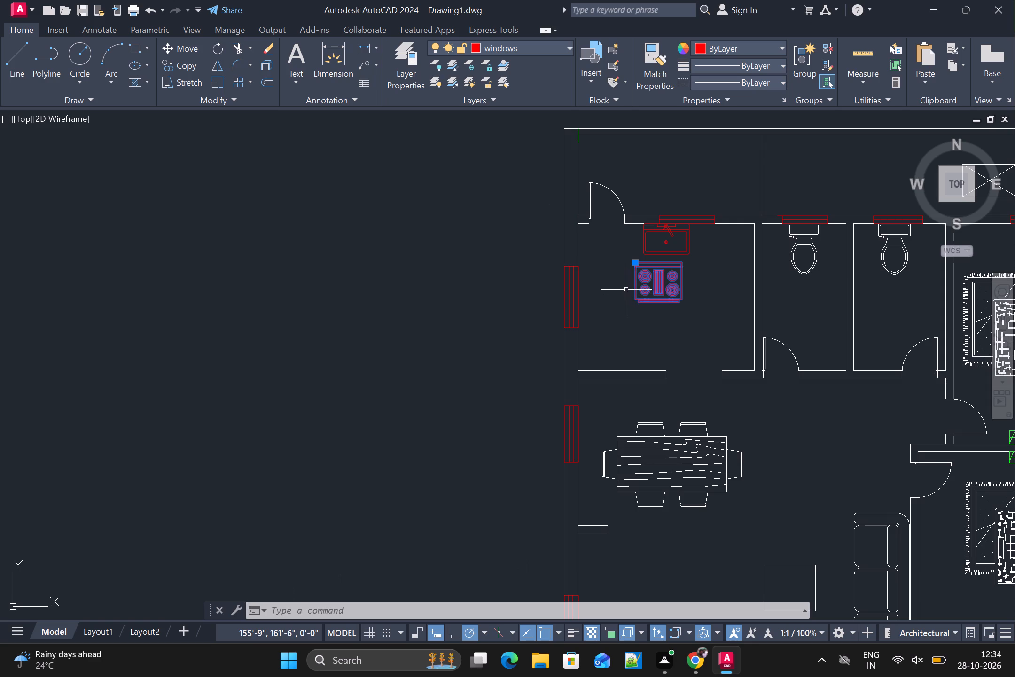
key(r)
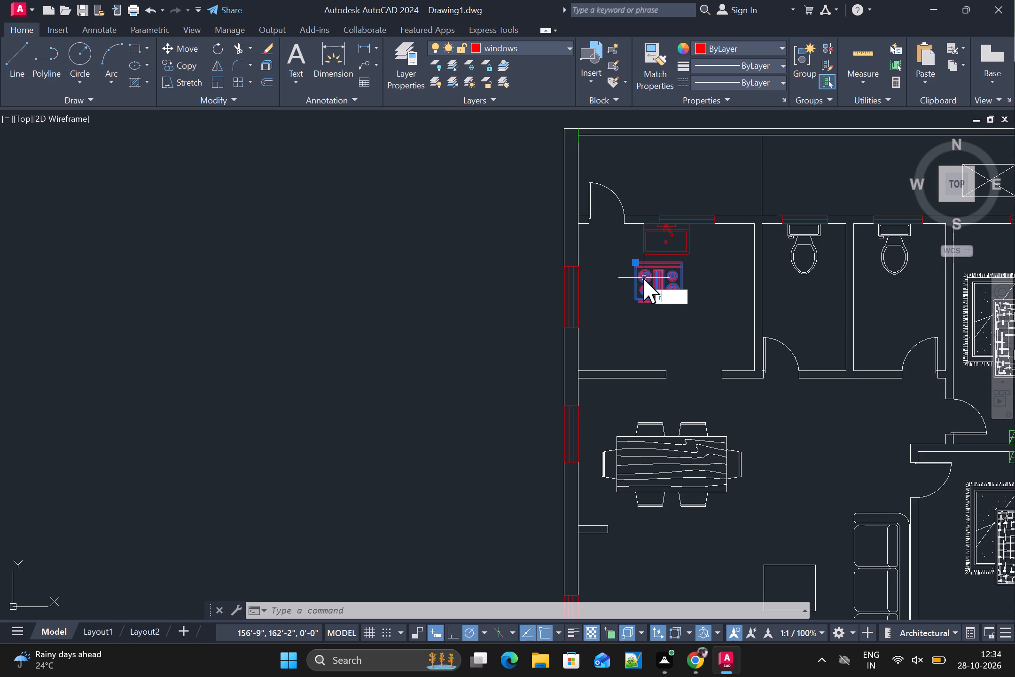
text(o)
key(space)
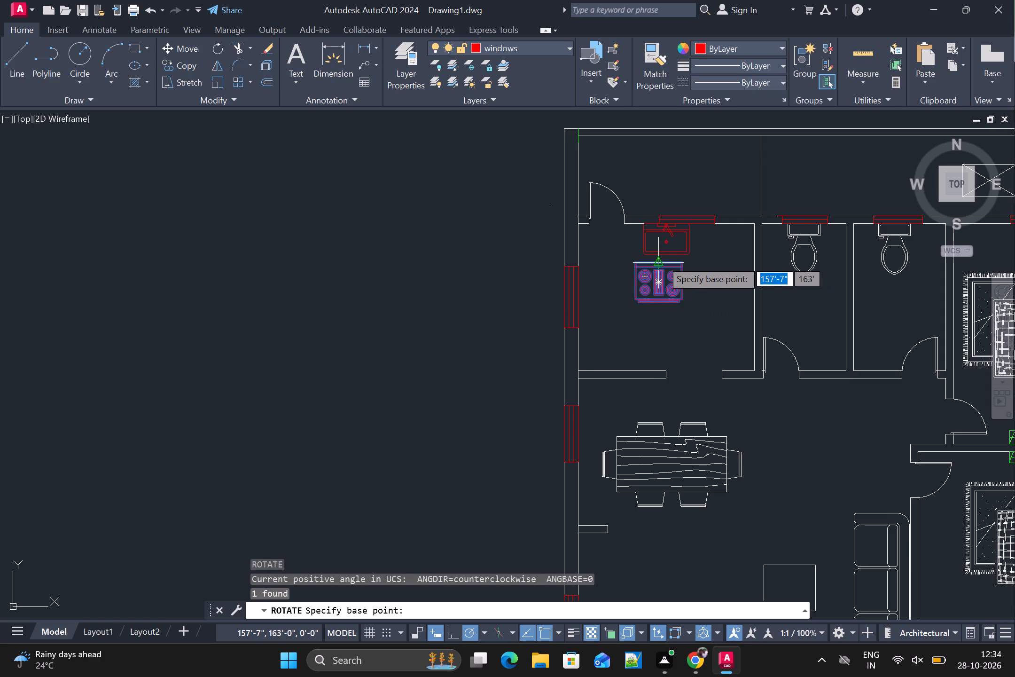
click(662, 260)
click(657, 176)
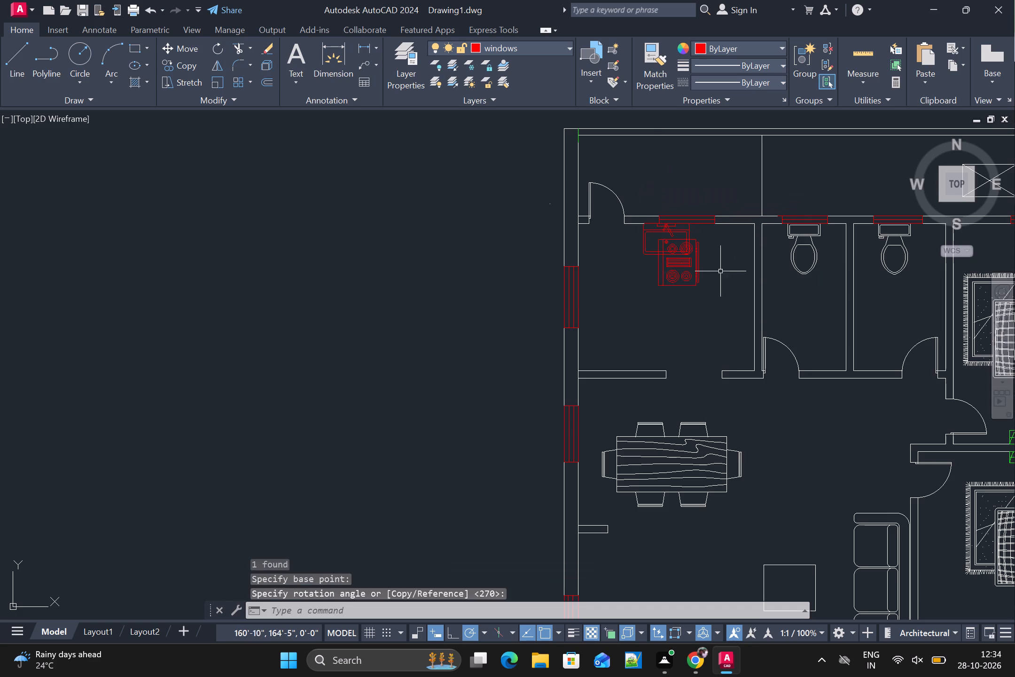
Move the range against the kitchen's west wall, just below the window's midpoint, with its back on the wall's inner face.
click(667, 269)
text(m)
key(space)
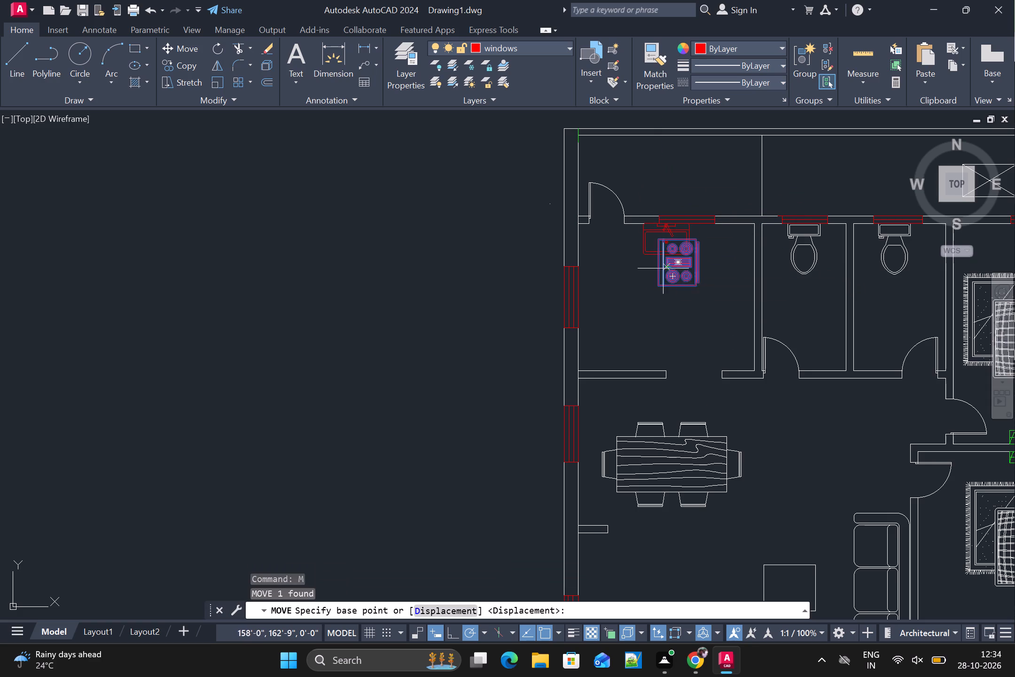
scroll(659, 268, up, 1)
click(659, 260)
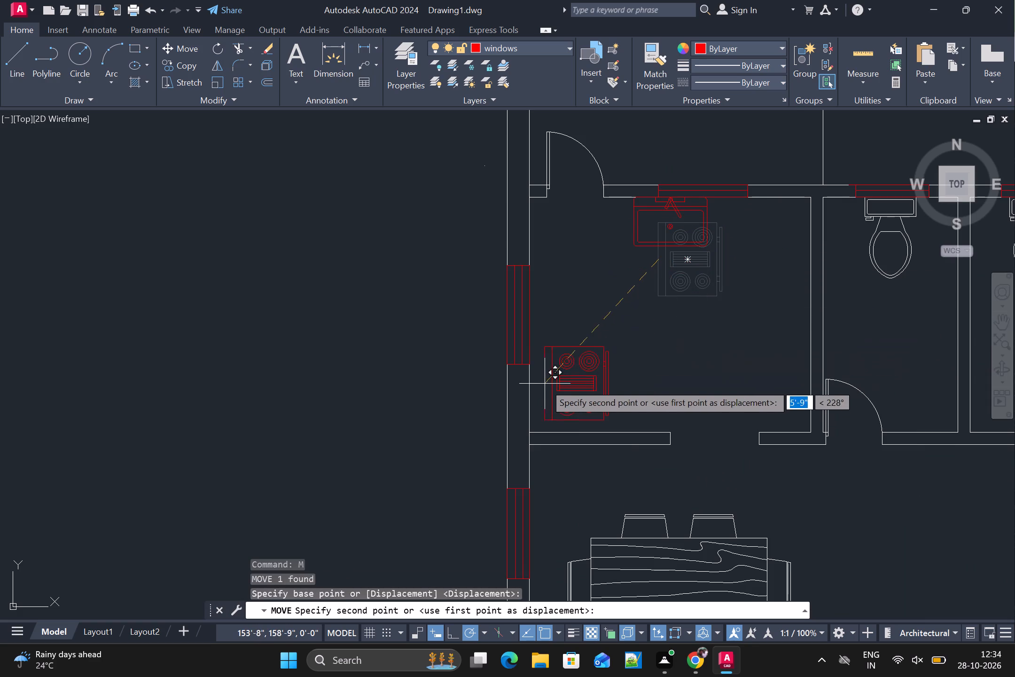
click(529, 374)
scroll(567, 384, down, 1)
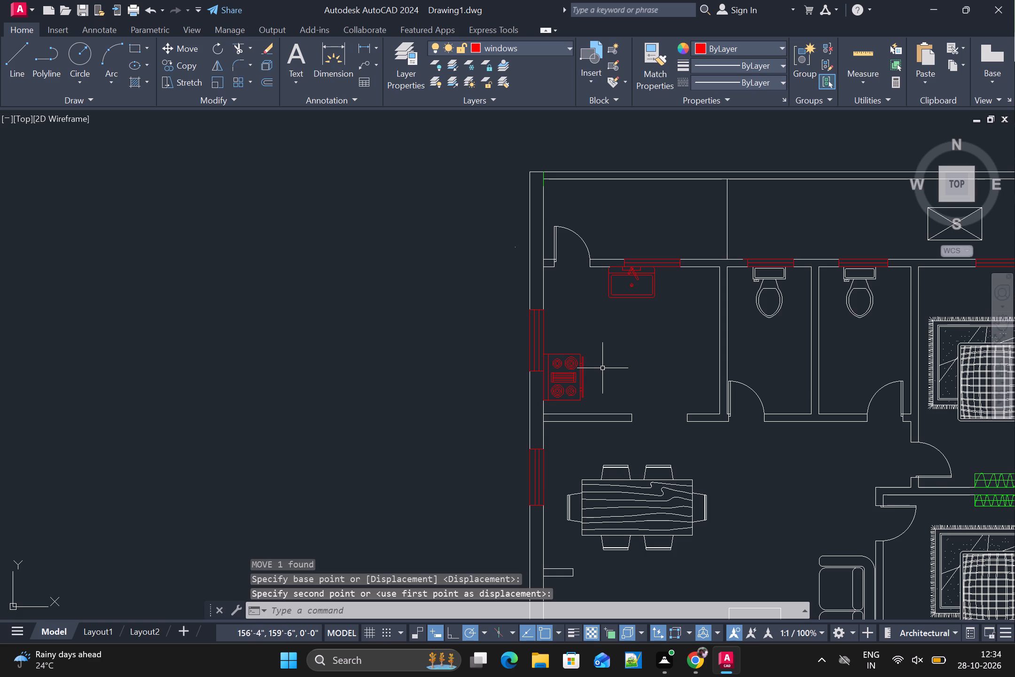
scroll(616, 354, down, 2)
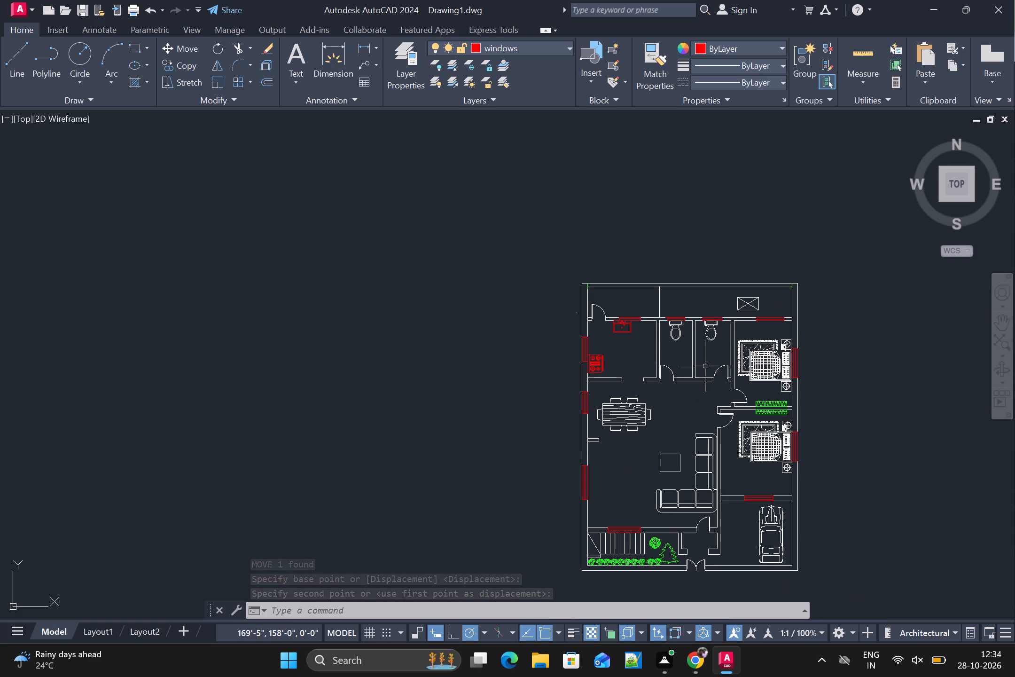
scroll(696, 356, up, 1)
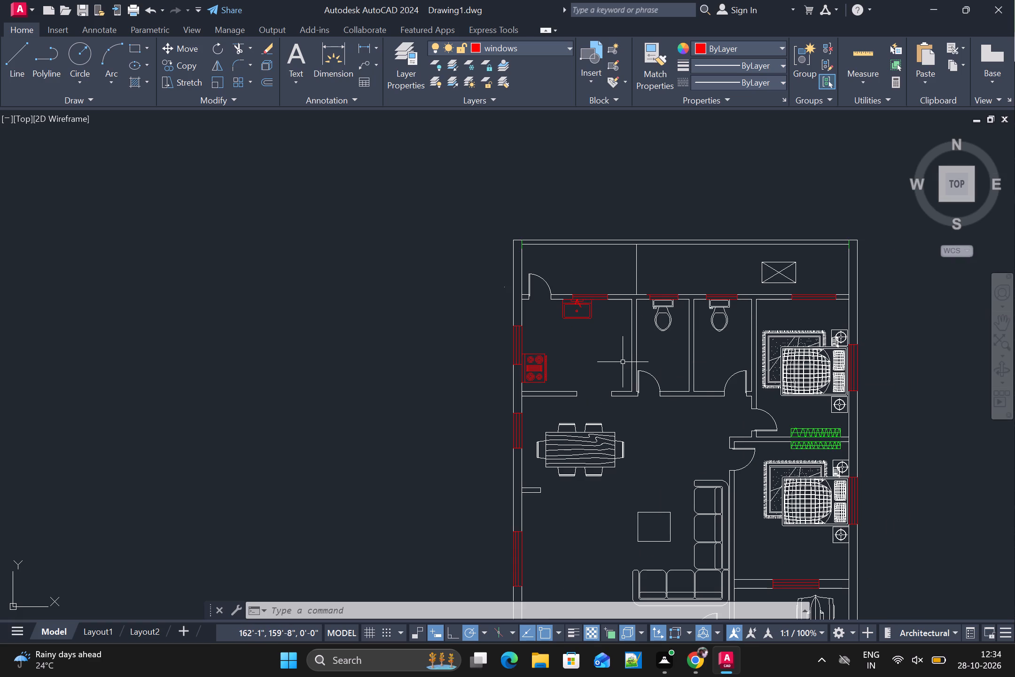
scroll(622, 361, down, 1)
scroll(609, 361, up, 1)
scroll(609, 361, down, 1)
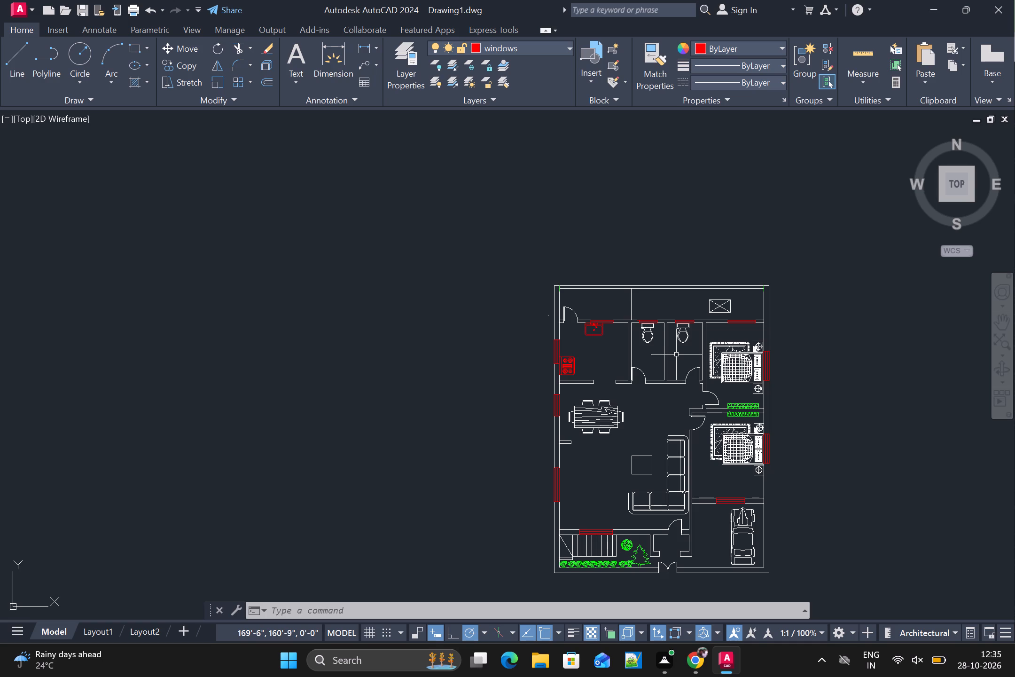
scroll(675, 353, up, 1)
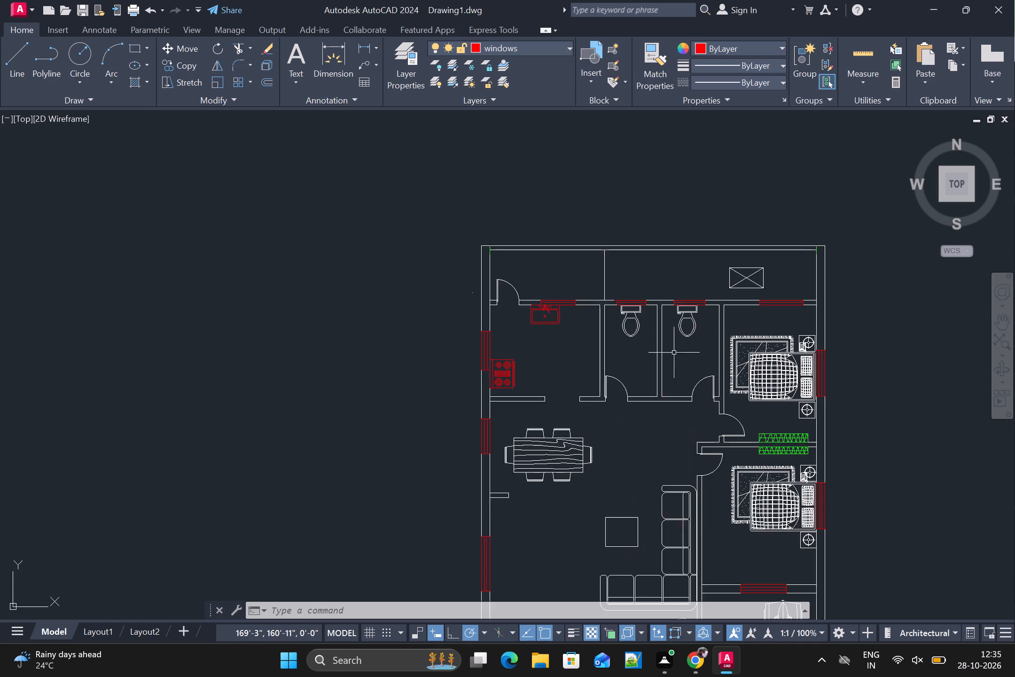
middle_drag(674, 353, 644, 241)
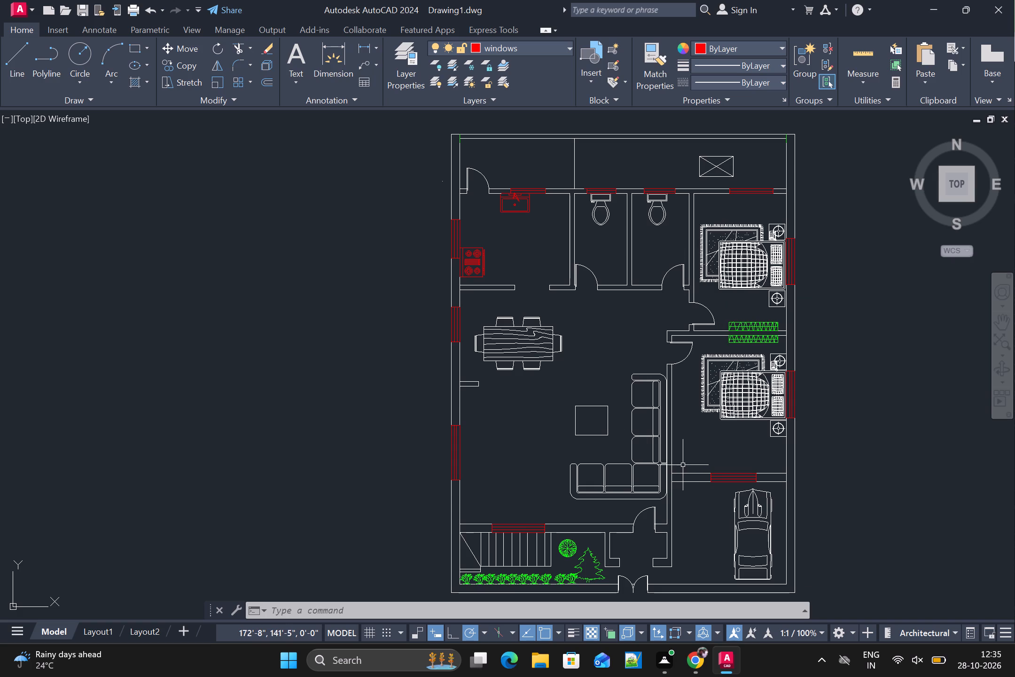
Switch to the WhatsApp chat in Google Chrome.
key(alt+Tab)
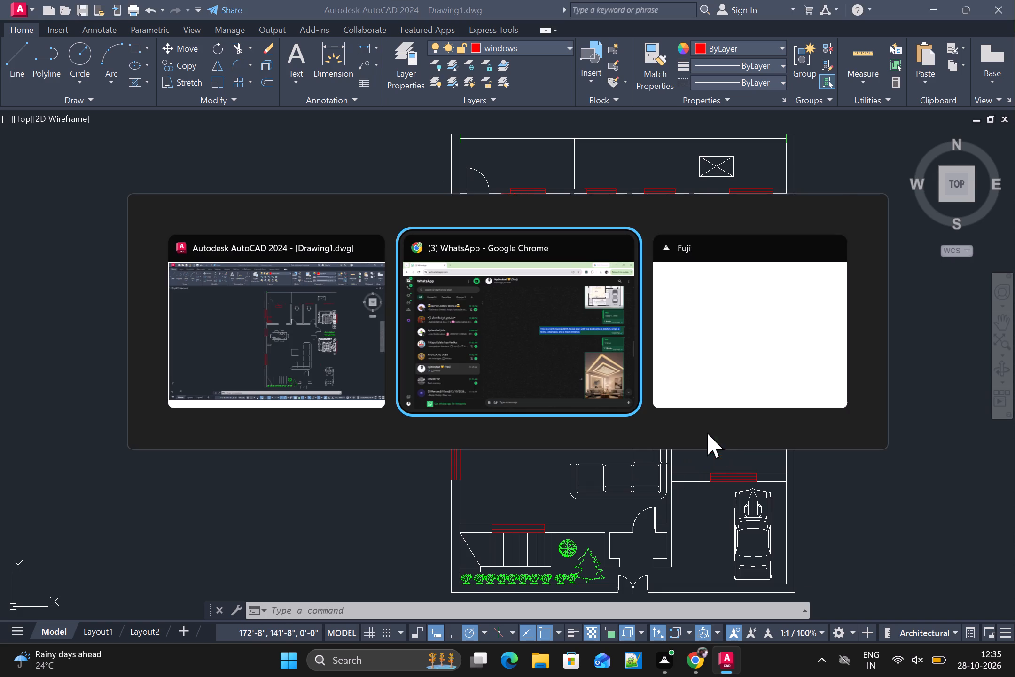
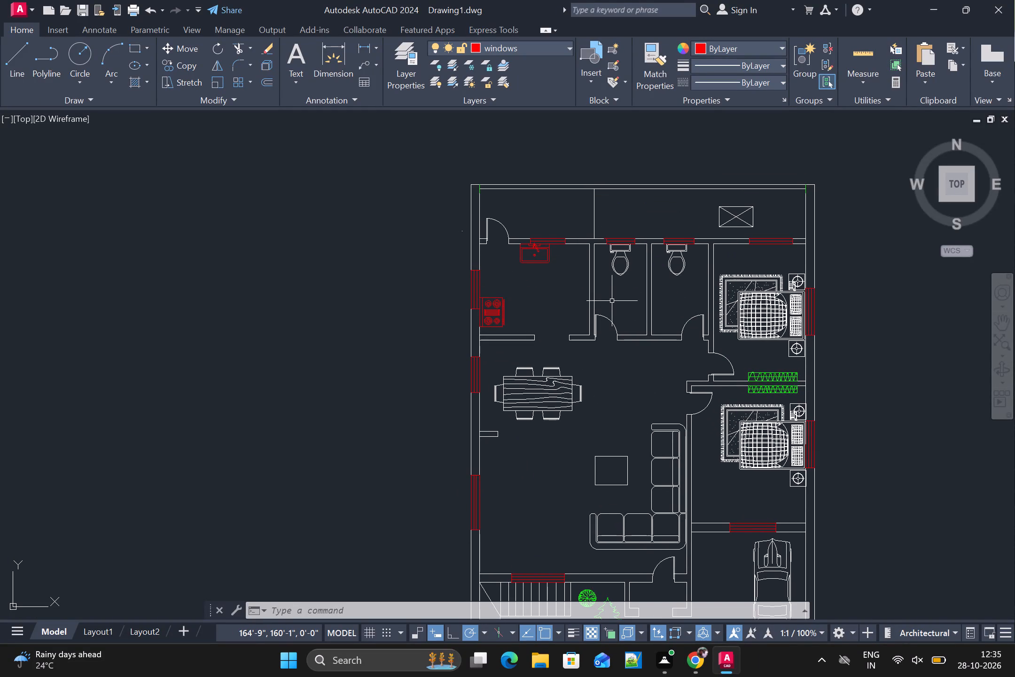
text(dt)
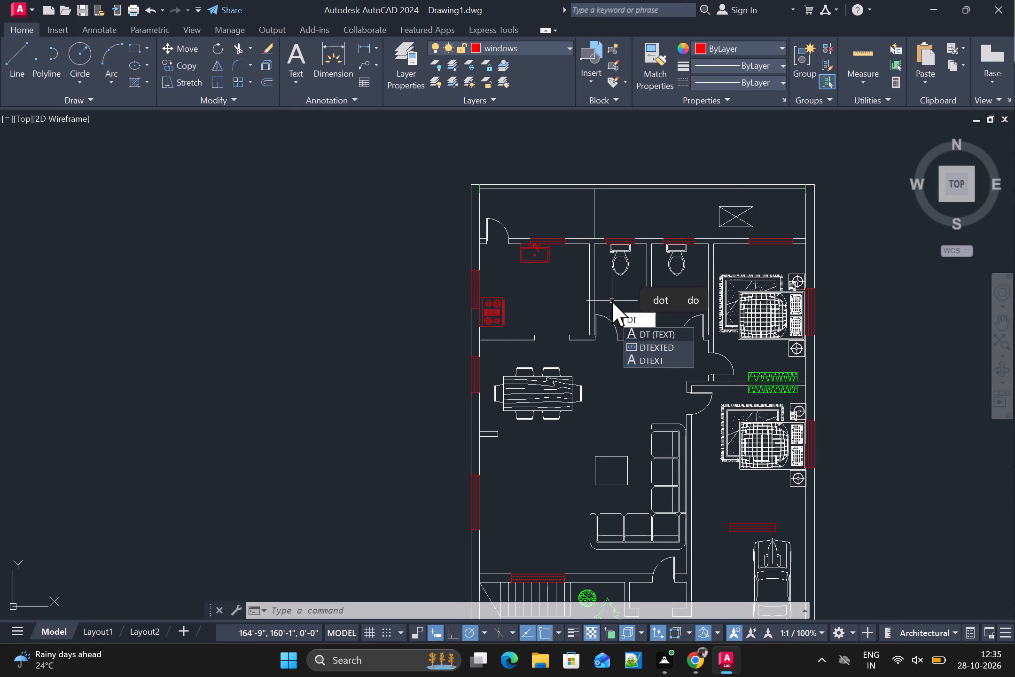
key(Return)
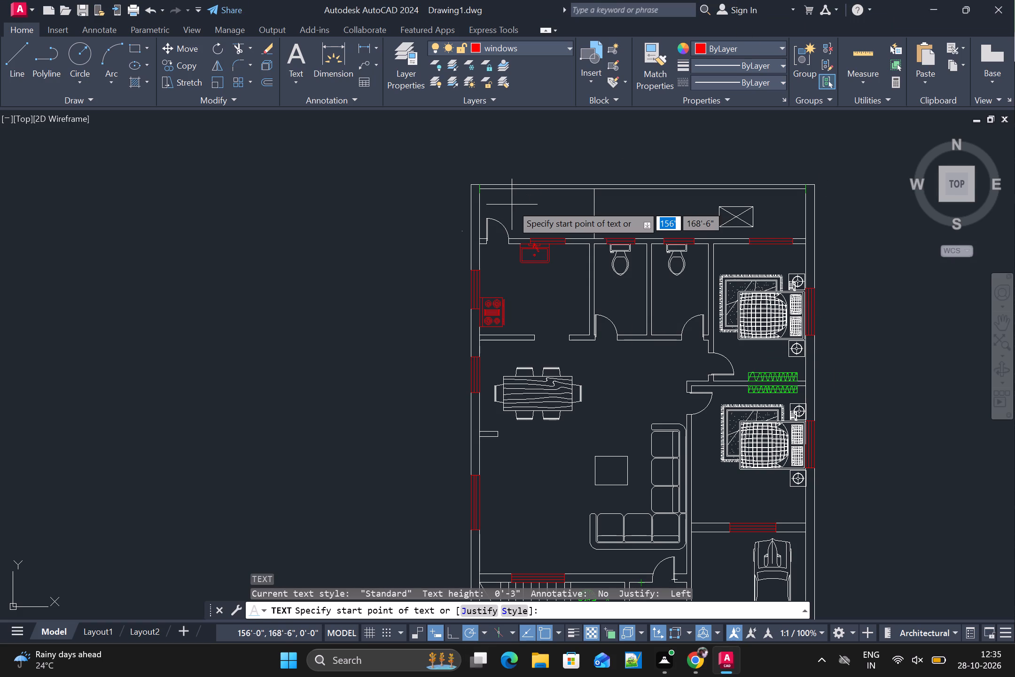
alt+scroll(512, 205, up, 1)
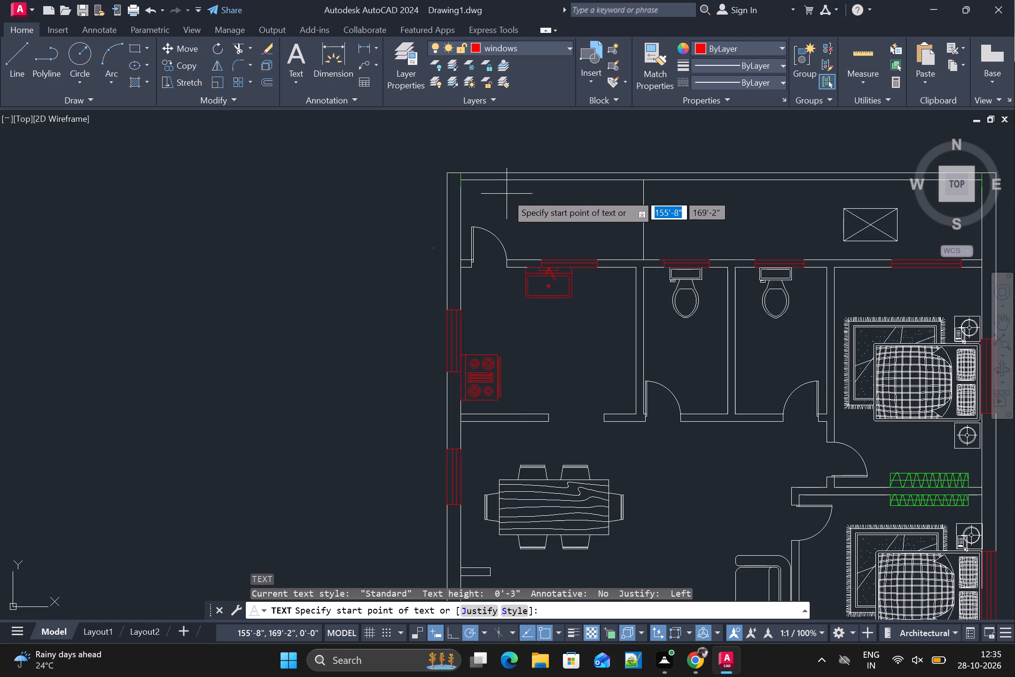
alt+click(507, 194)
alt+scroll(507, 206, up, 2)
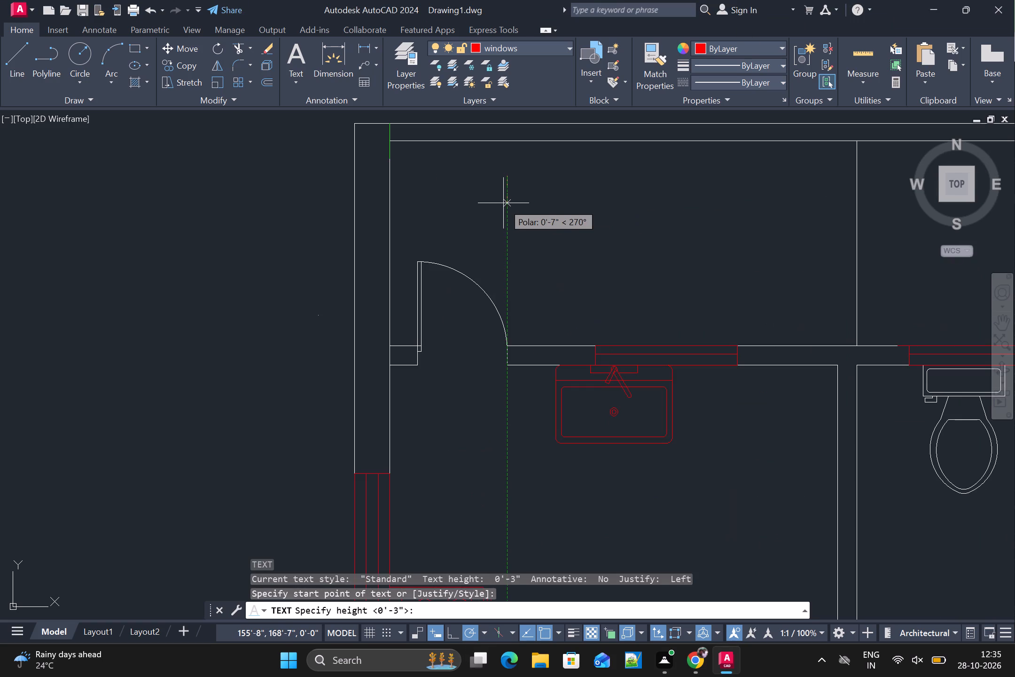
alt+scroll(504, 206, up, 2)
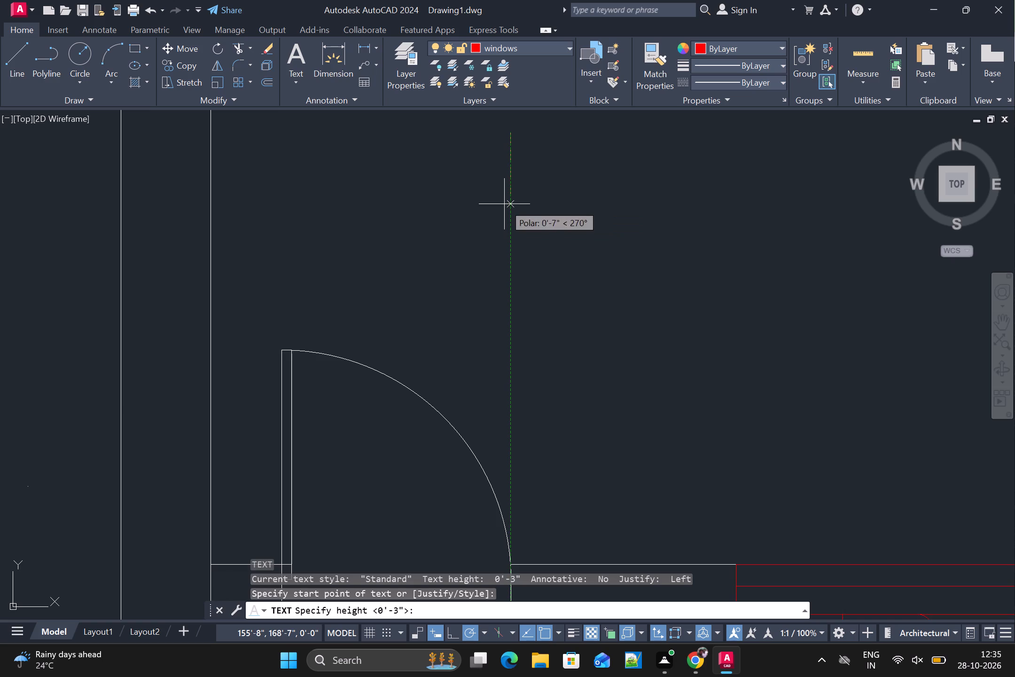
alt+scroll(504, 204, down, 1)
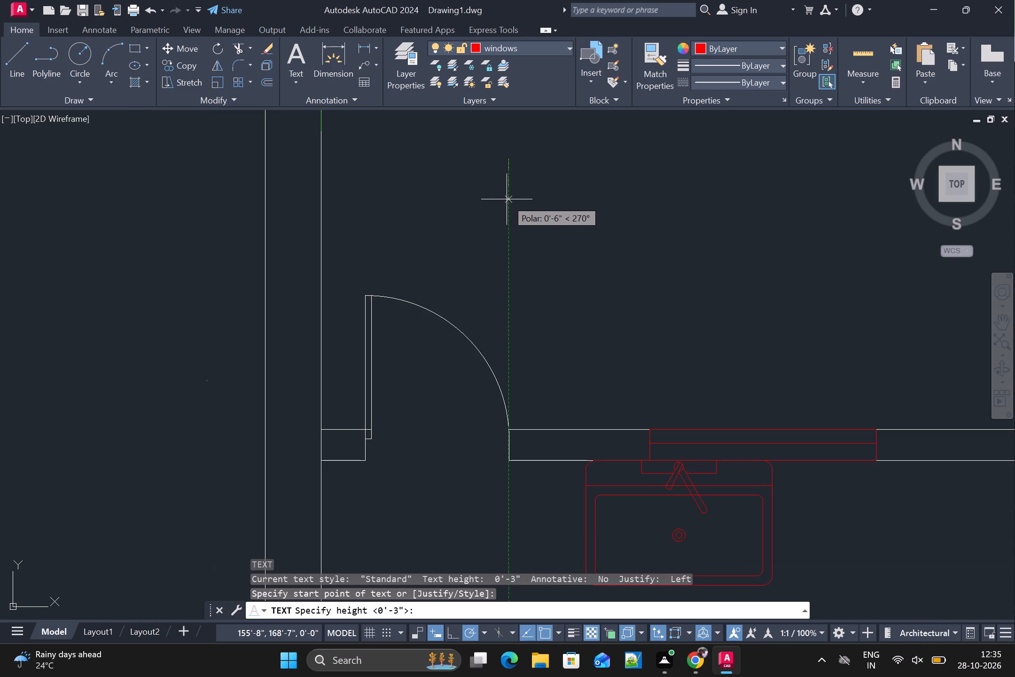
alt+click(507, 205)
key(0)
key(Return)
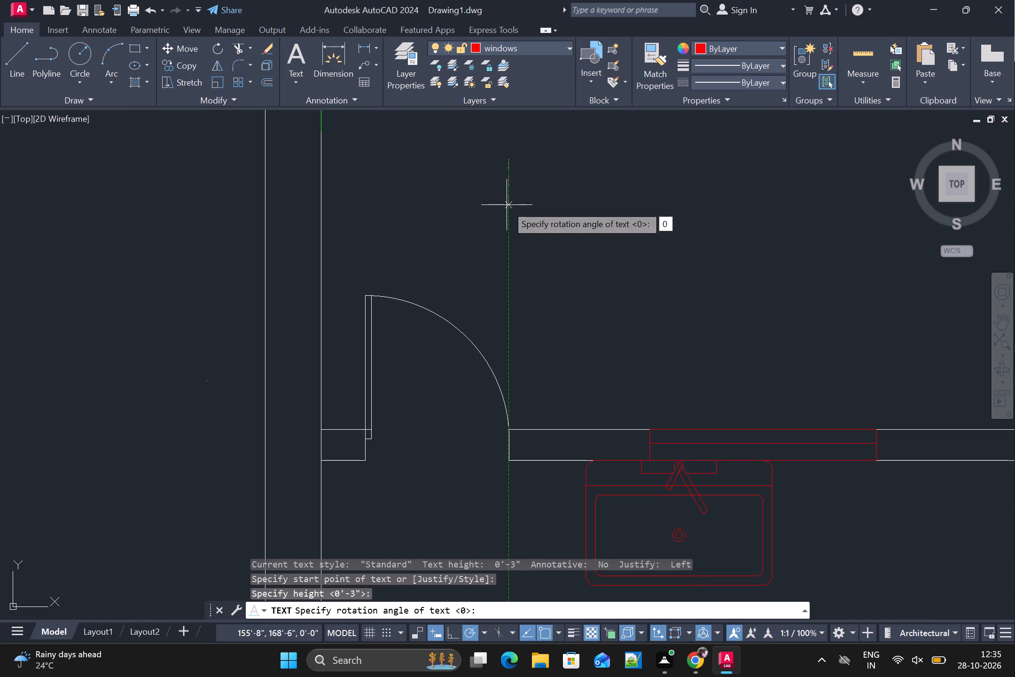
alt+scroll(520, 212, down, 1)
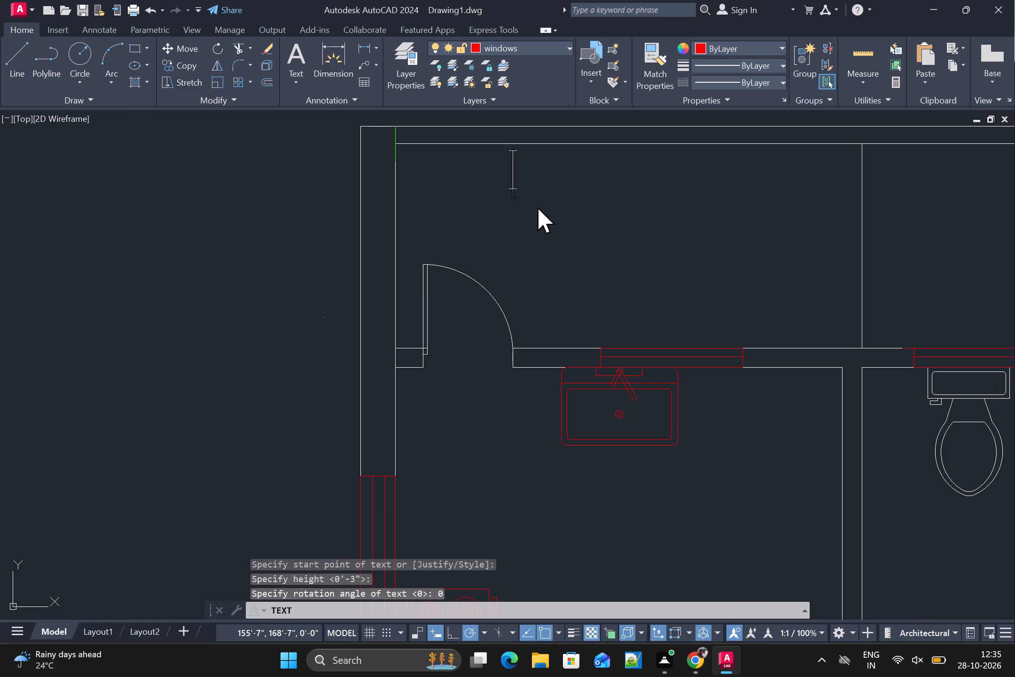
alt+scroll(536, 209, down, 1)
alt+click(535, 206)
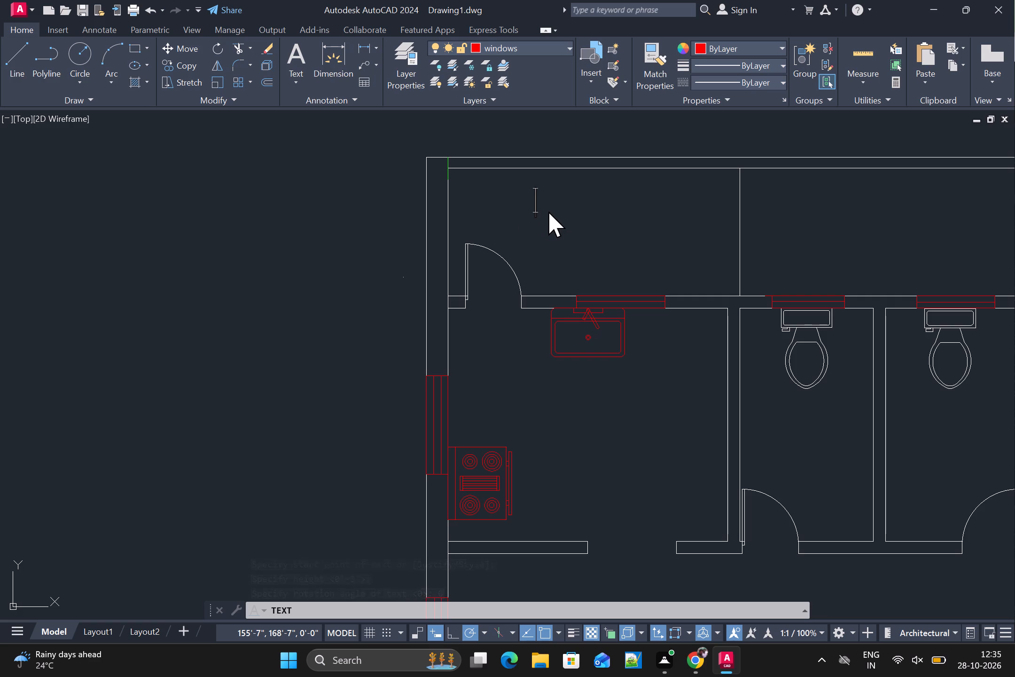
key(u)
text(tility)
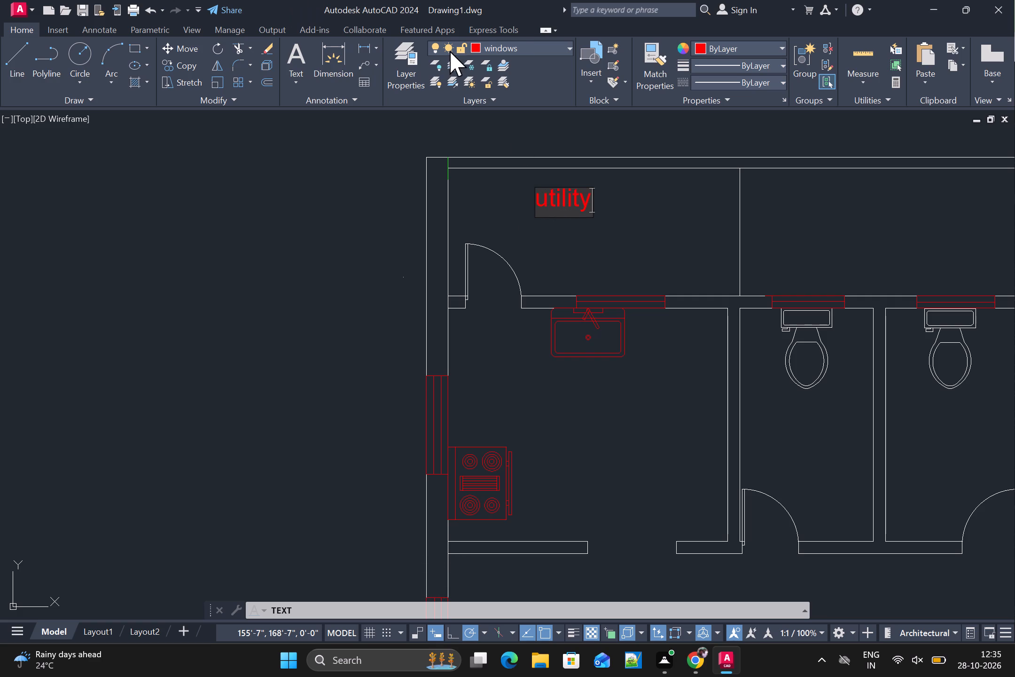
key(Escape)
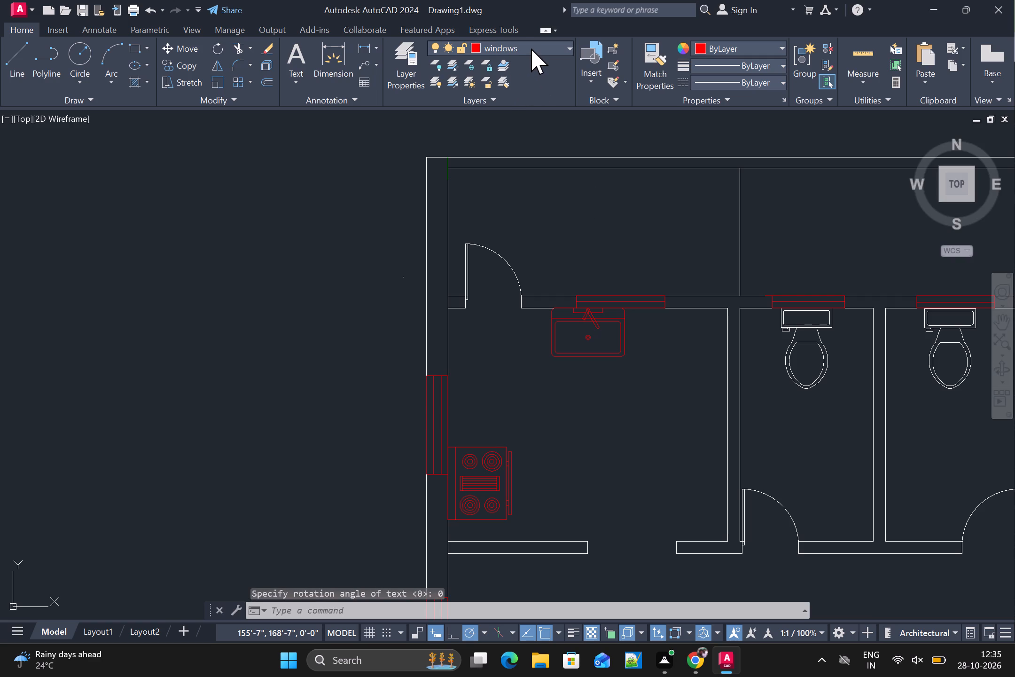
Make layer 0 the current layer.
alt+click(534, 48)
alt+click(527, 67)
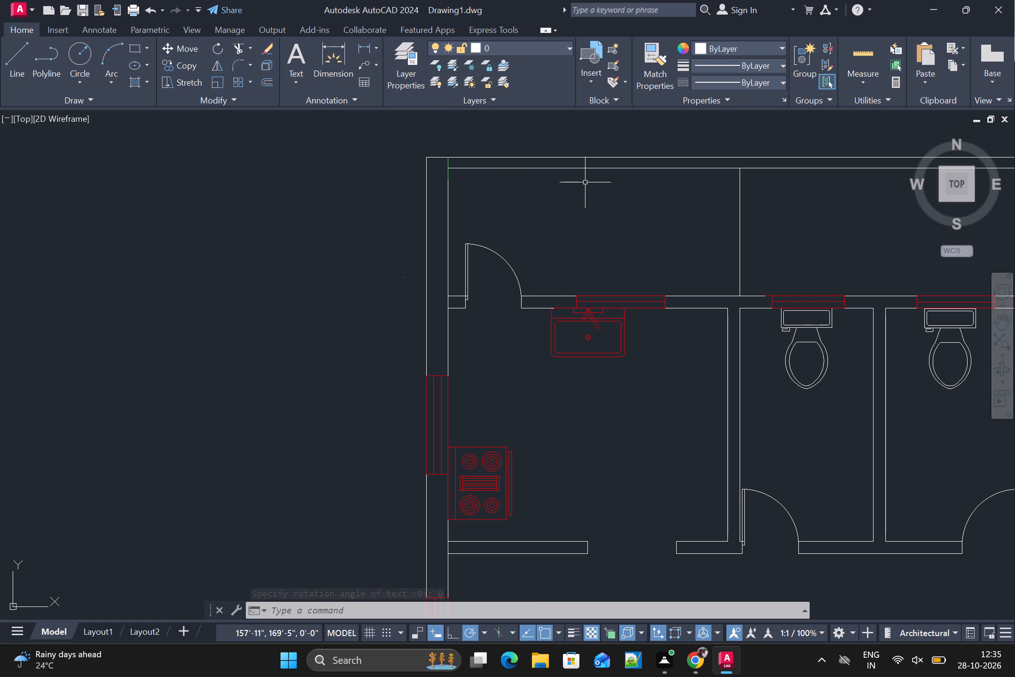
Add a single-line text label UTILITY with 10' X4' beneath it in the room behind the kitchen, about 8 inches high, rotation 0.
text(dt)
key(Return)
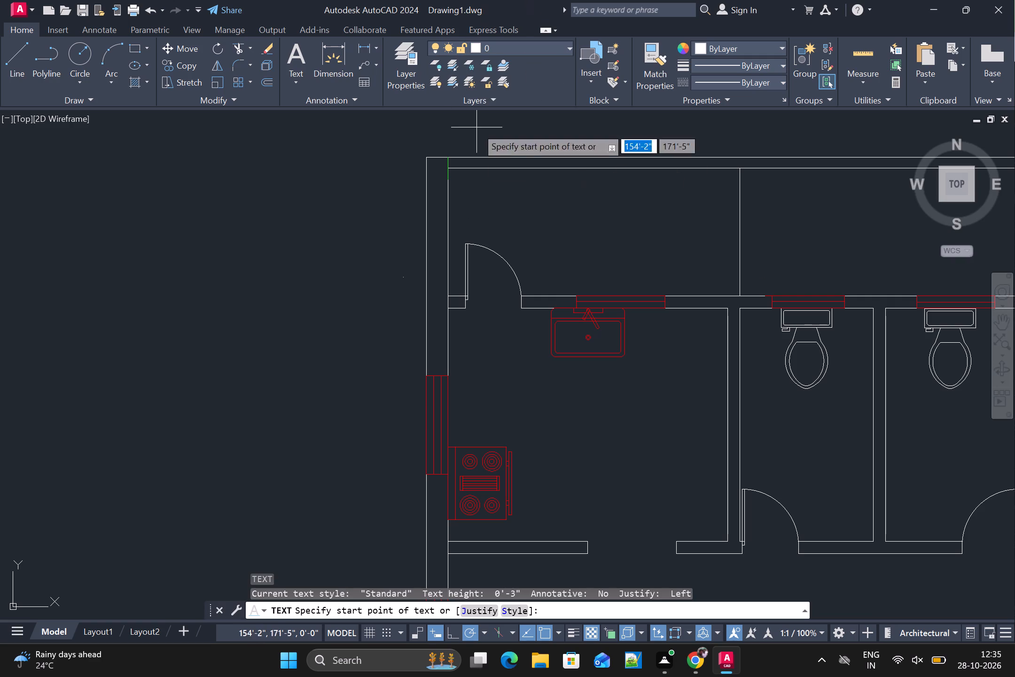
alt+click(534, 201)
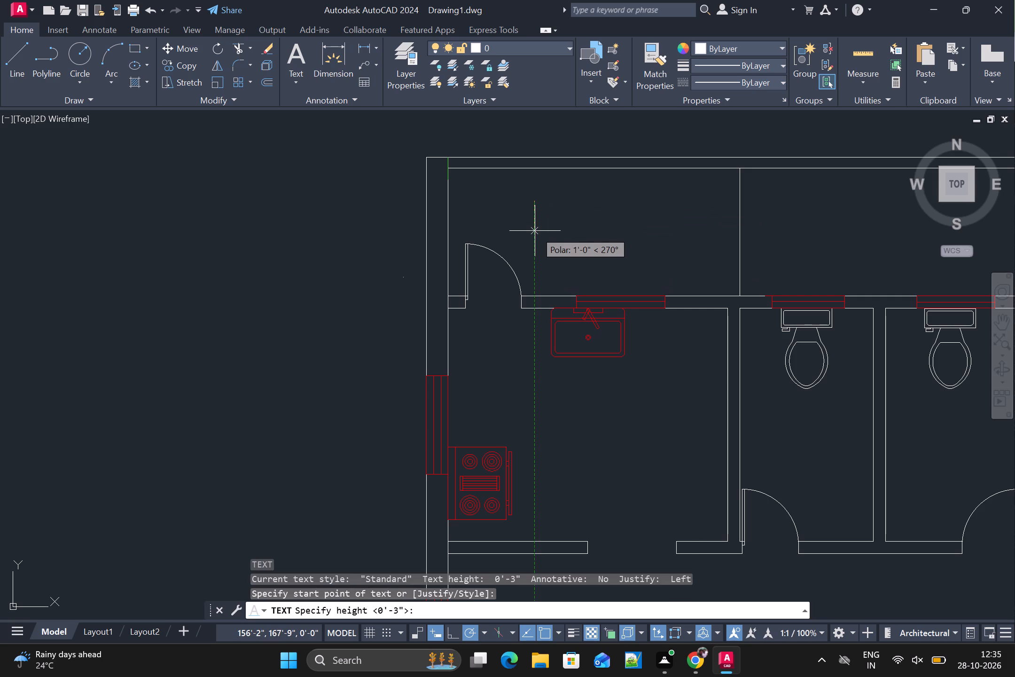
alt+scroll(535, 231, up, 2)
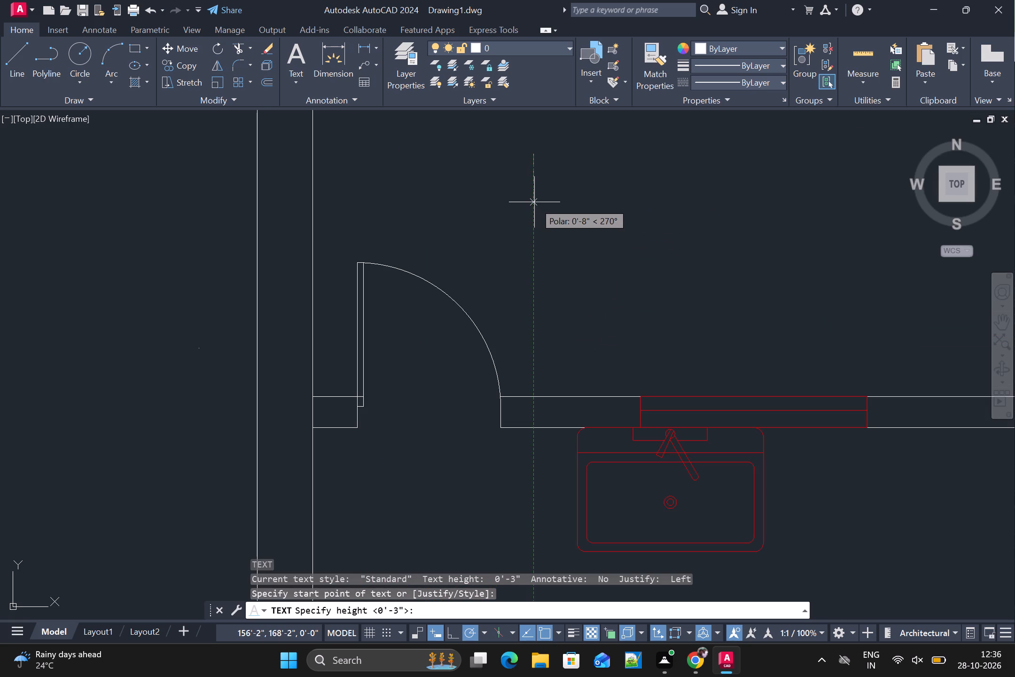
alt+click(534, 199)
key(0)
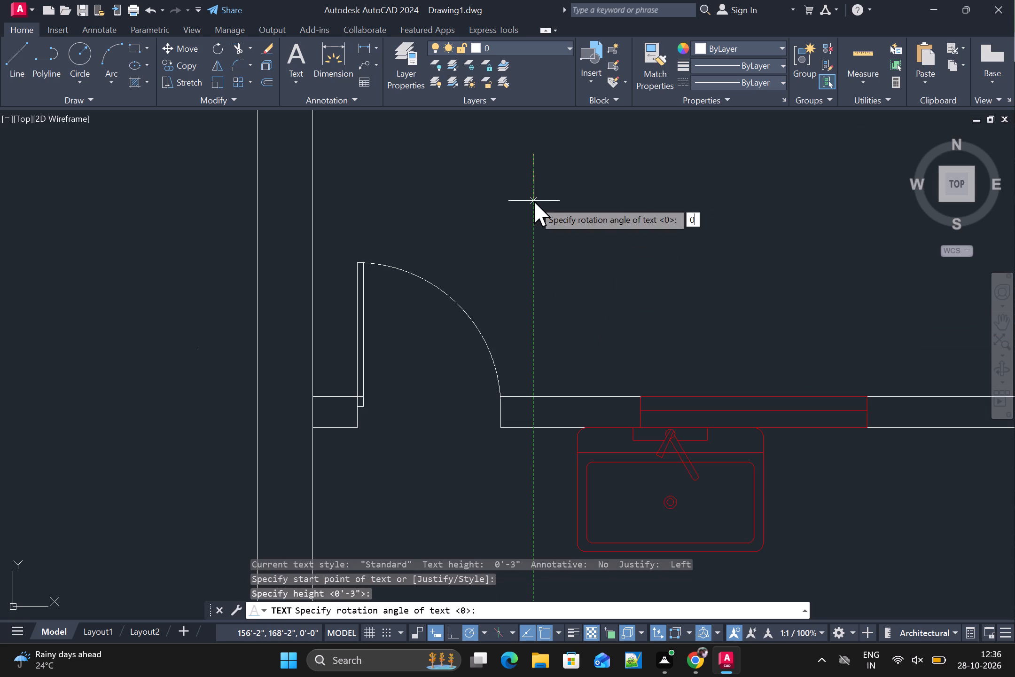
key(Return)
alt+scroll(543, 207, down, 2)
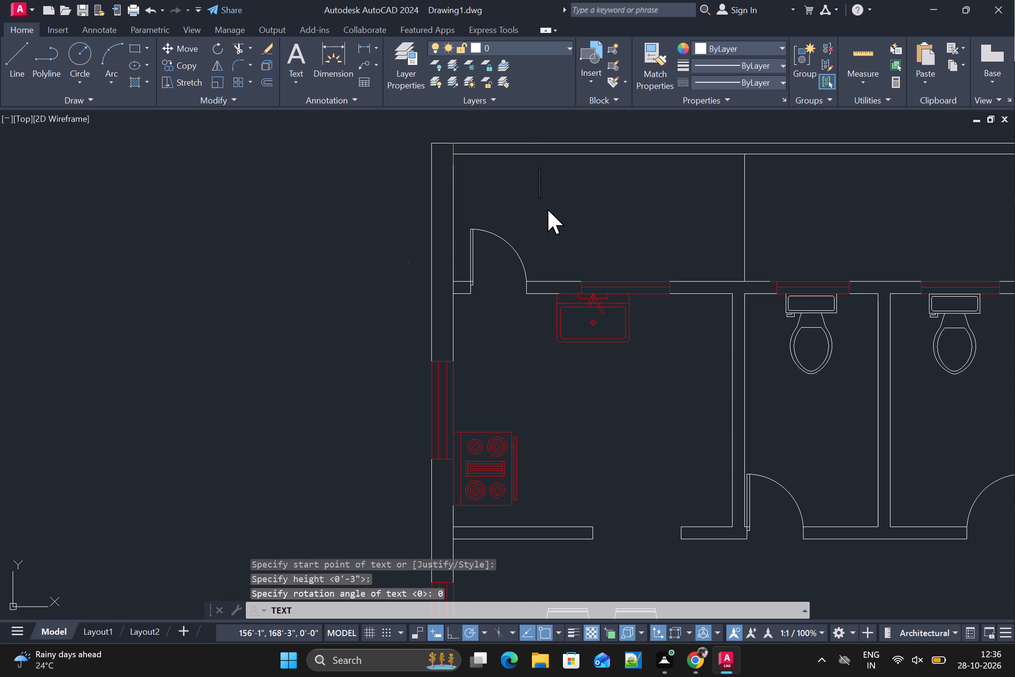
text(utilitu)
key(BackSpace)
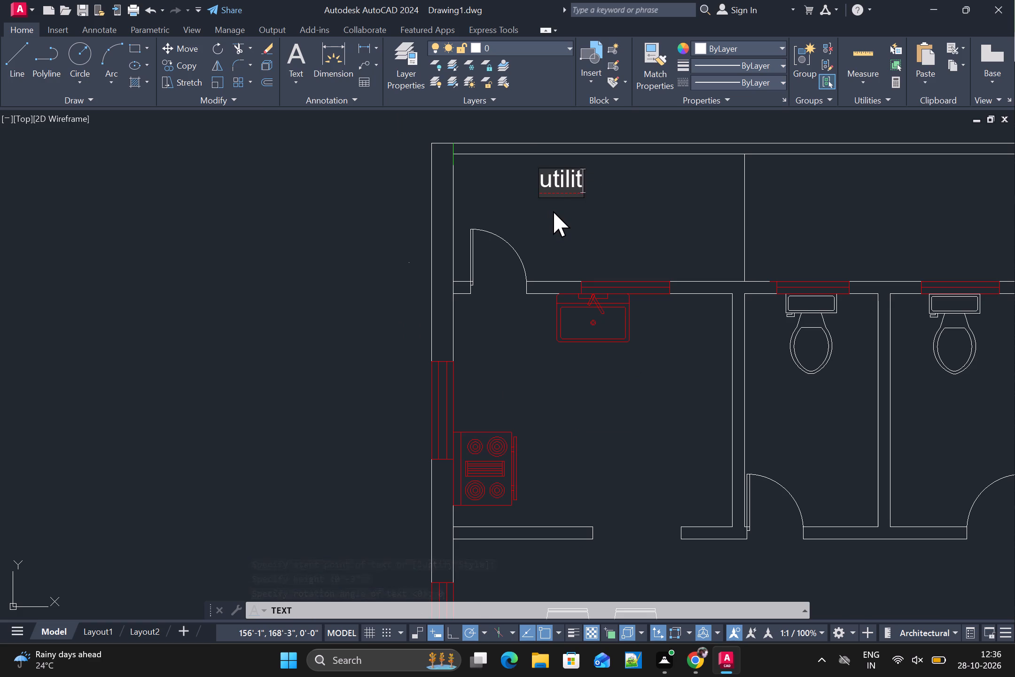
key(y)
key(BackSpace)
key(BackSpace)
key(BackSpace)
key(BackSpace)
key(BackSpace)
key(BackSpace)
key(BackSpace)
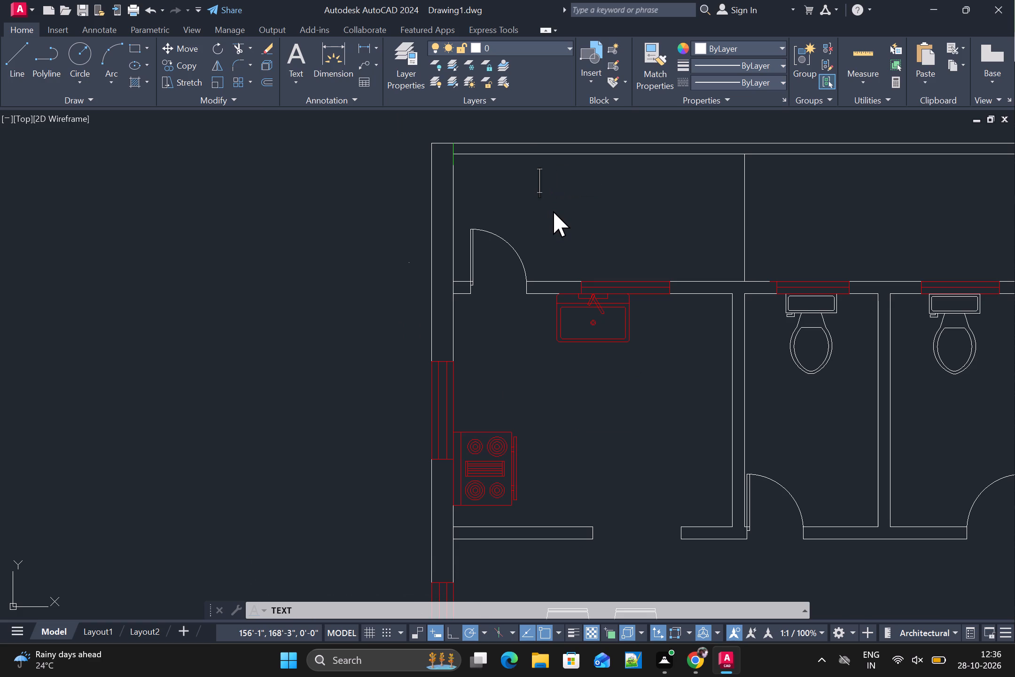
text(UTILITY)
key(Return)
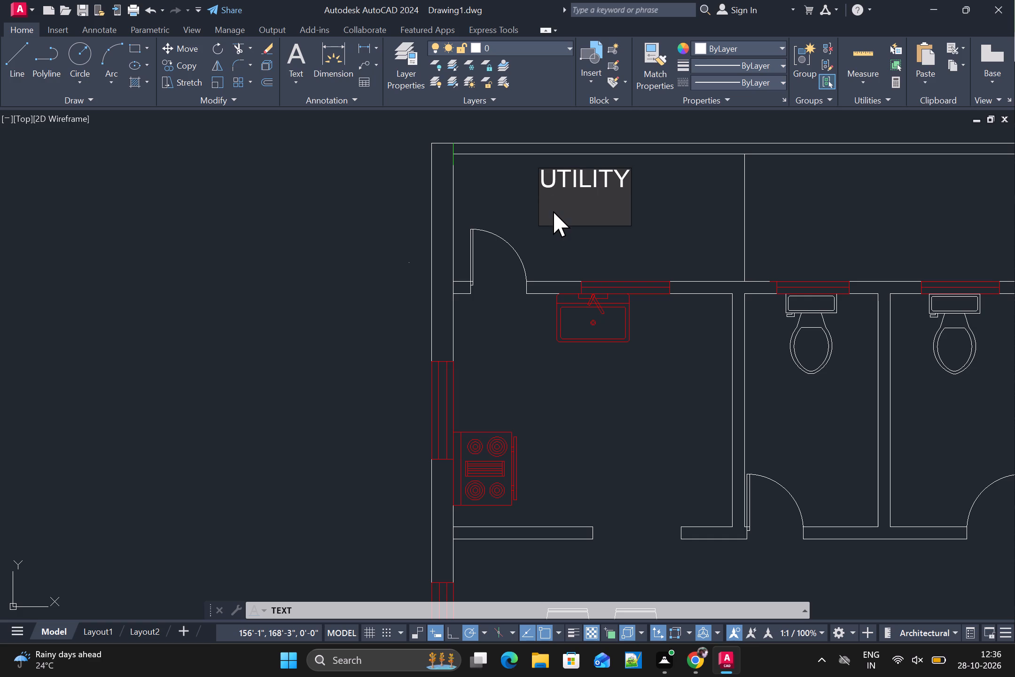
text(10)
text(' X)
text(4')
Label the room with the sink and stove KITCHEN, with 10' X 8' on the line below.
click(562, 393)
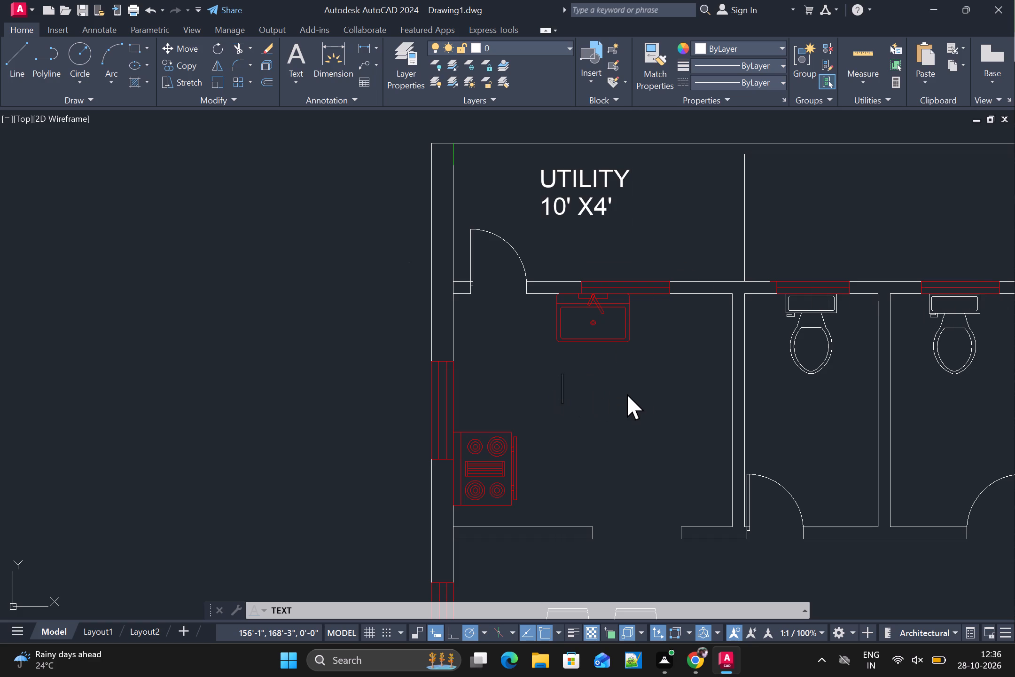
text(KITCH)
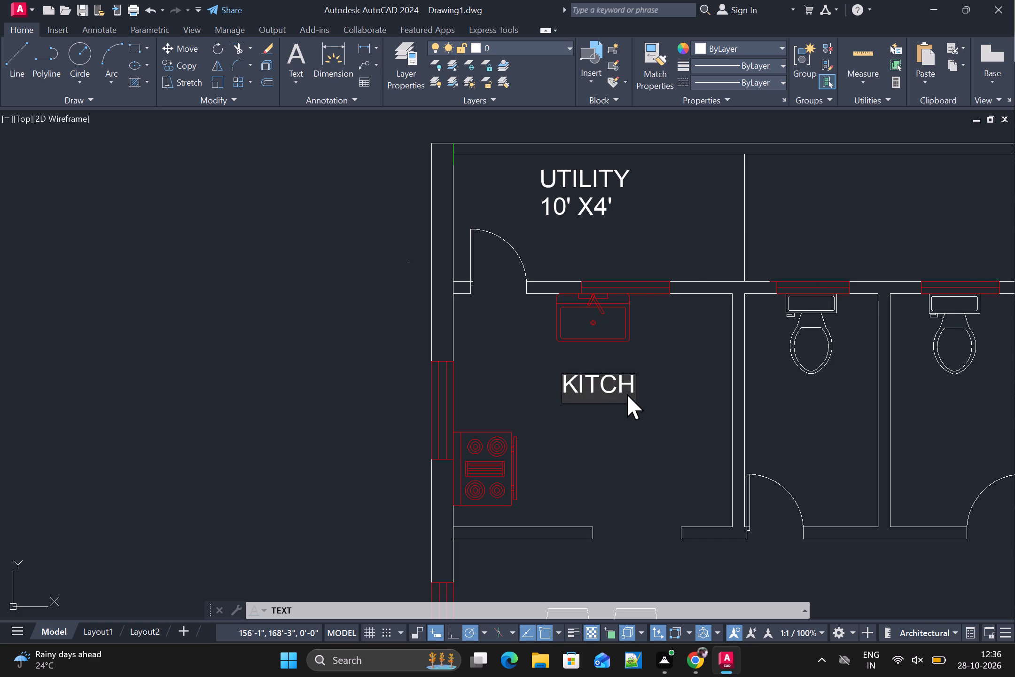
text(EN)
key(Return)
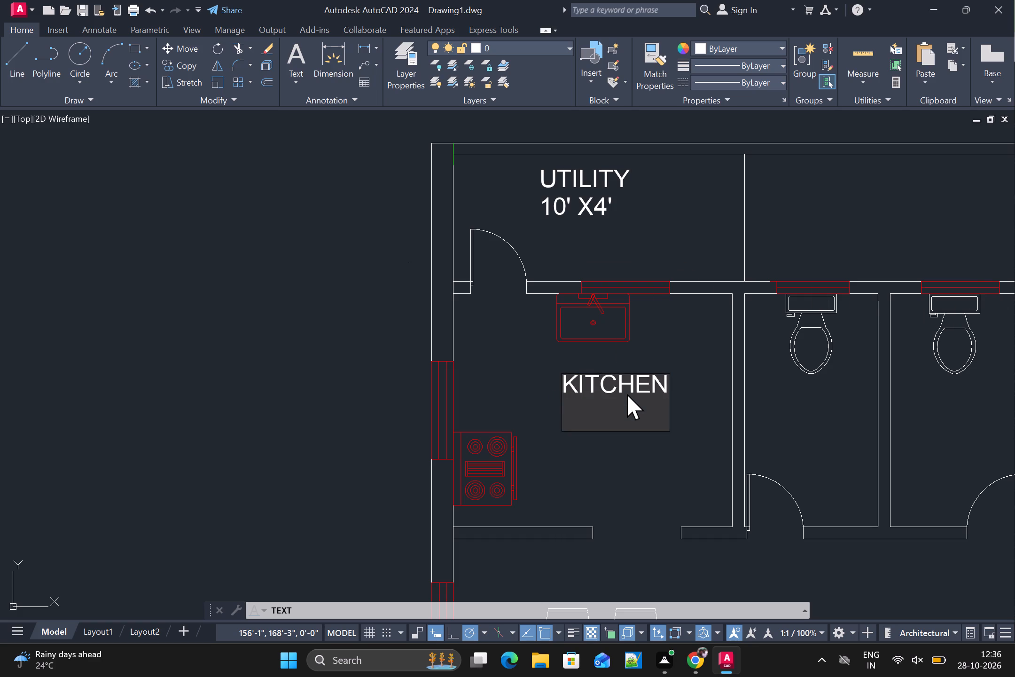
text(10)
key(apostrophe)
key(space)
text(X)
key(space)
text(8')
Label the toilet room adjoining the kitchen TOILET, with 5' X 8' on the line below.
click(766, 410)
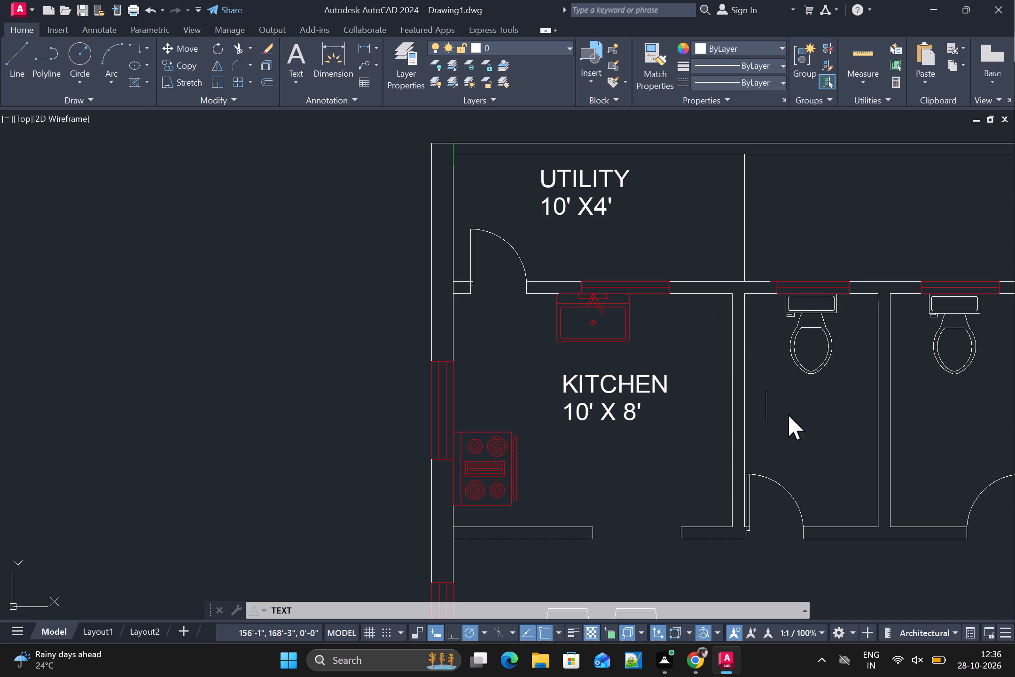
text(TOILET)
key(Return)
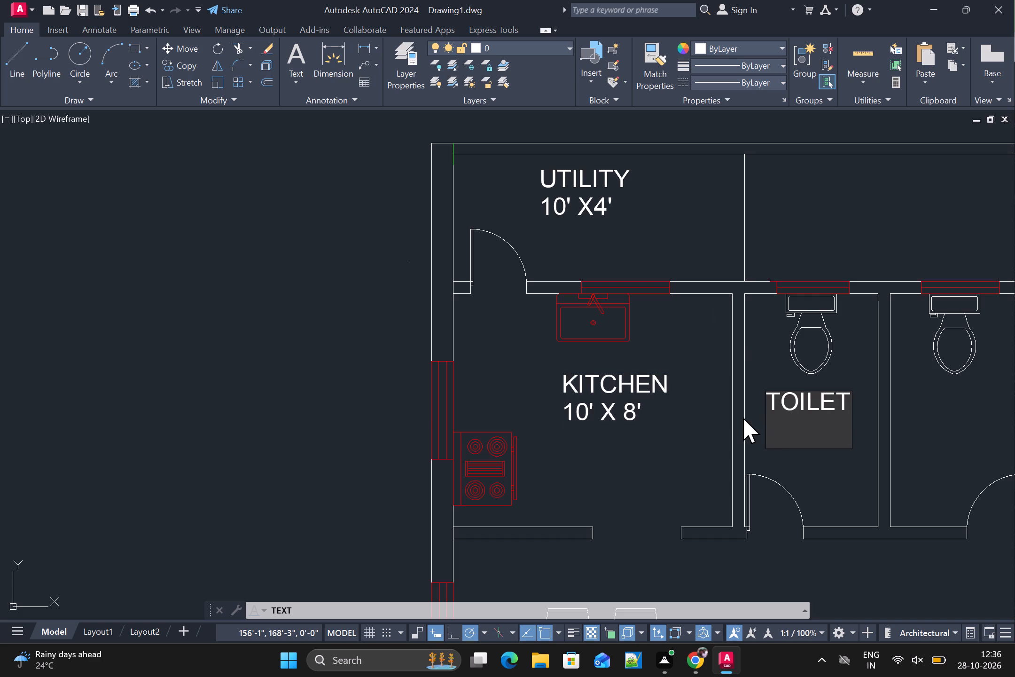
text(5')
key(space)
text(X)
key(space)
text(89)
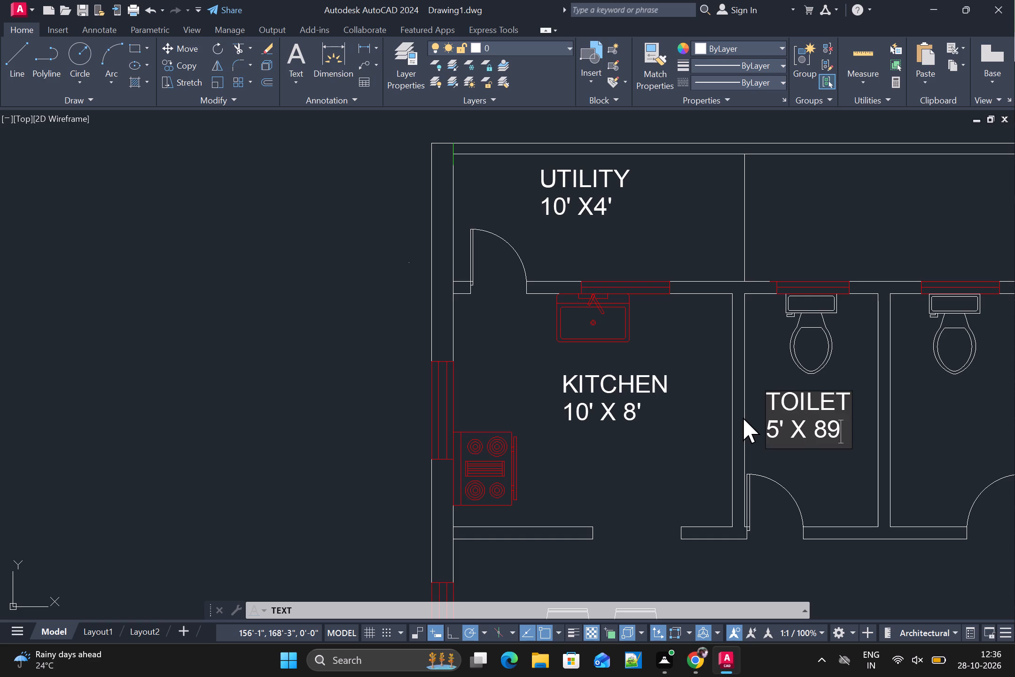
key(BackSpace)
key(apostrophe)
Label the second toilet room, beside the first one, TOILET with 5' X 8' on the line below.
click(907, 406)
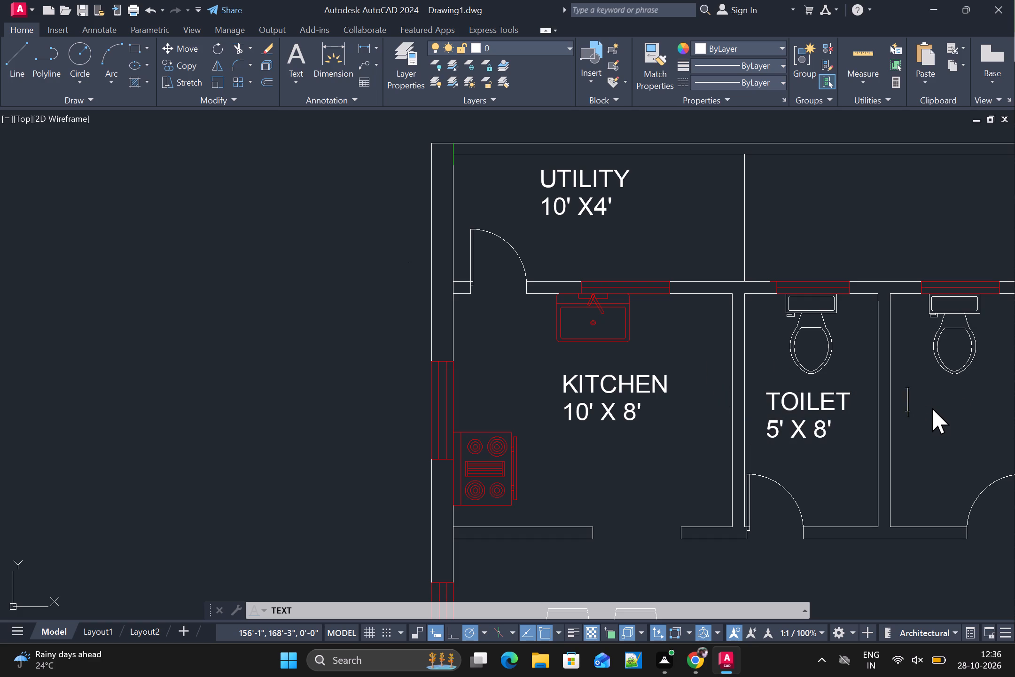
text(TOILET)
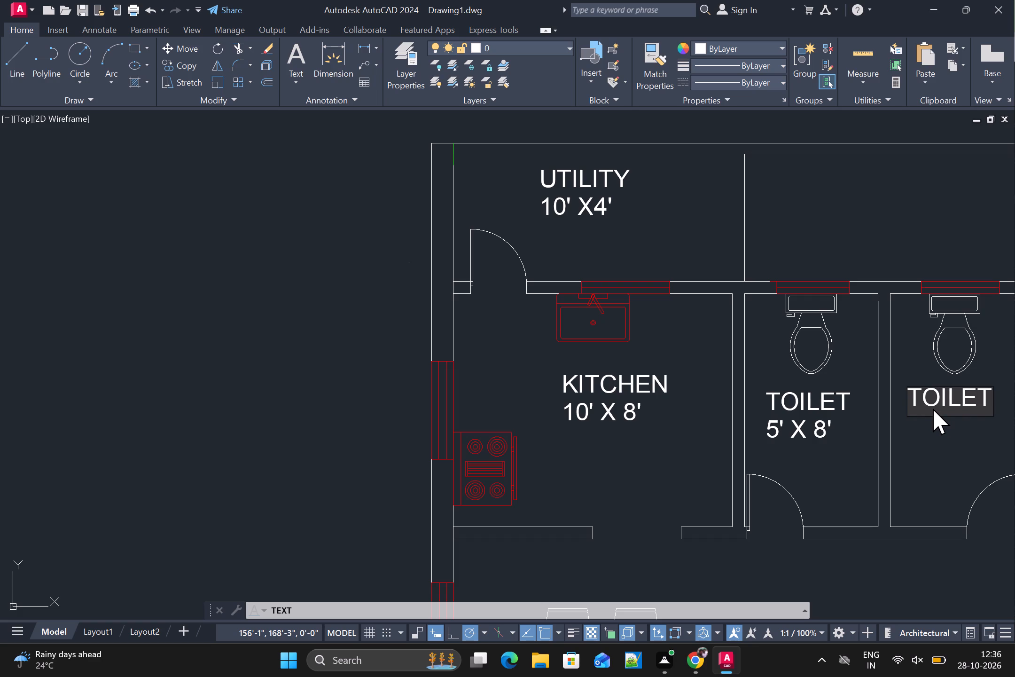
key(Return)
text(5')
key(space)
key(x)
key(space)
text(8')
Label the bedroom next to the second toilet BEDROOM, below its bed, with 10' X 12' on the line below.
scroll(925, 411, down, 1)
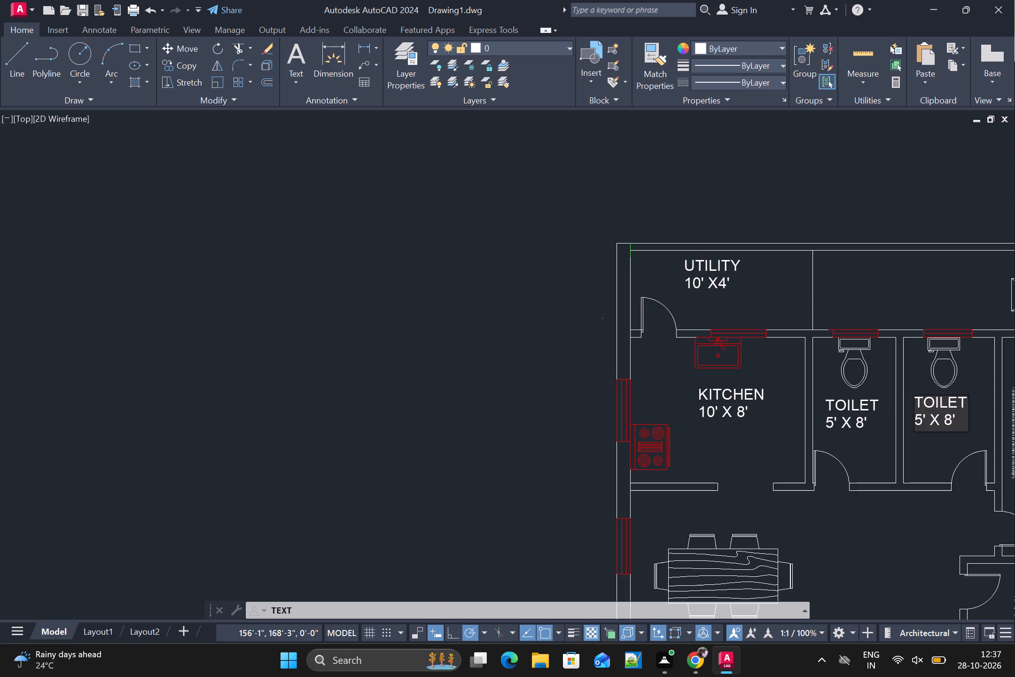
scroll(966, 441, down, 2)
middle_drag(965, 448, 756, 409)
scroll(763, 423, up, 2)
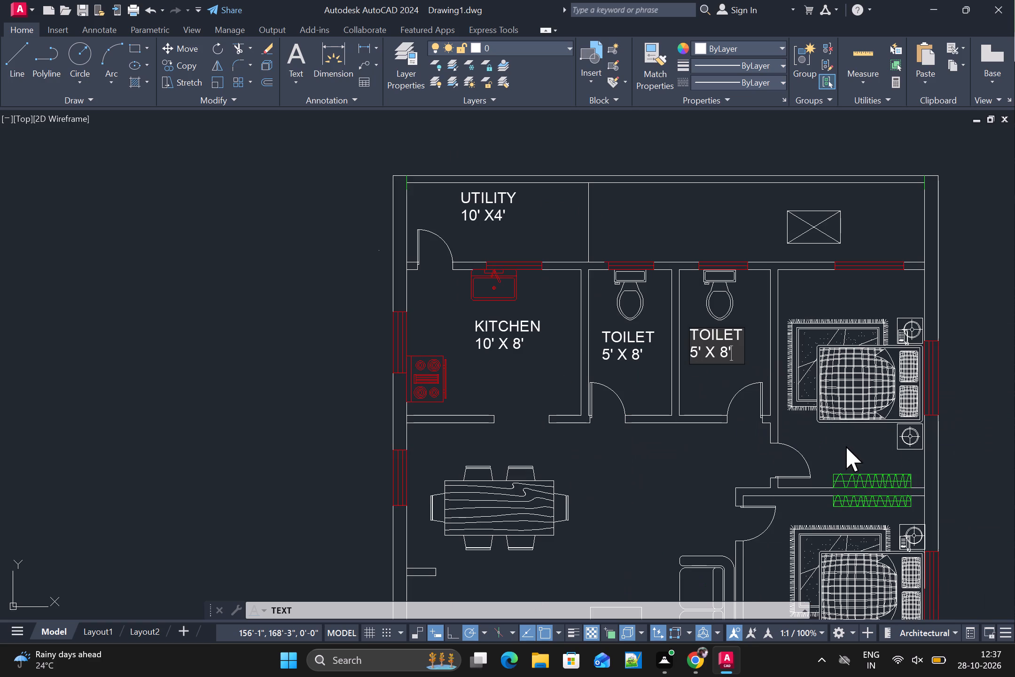
click(808, 437)
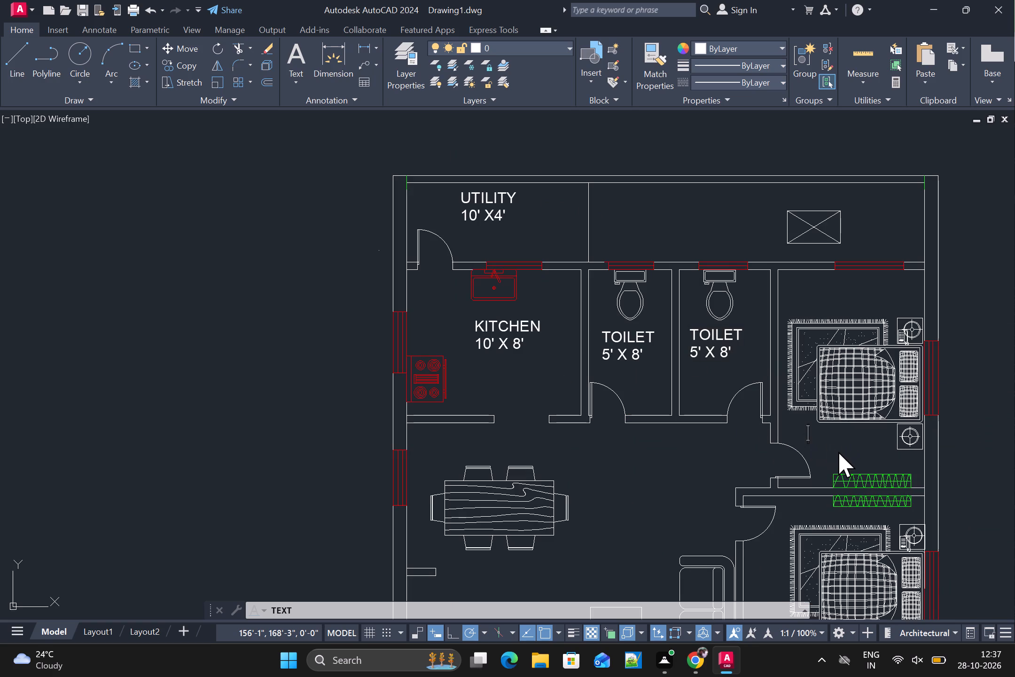
text(BED)
text(ROOM)
key(Return)
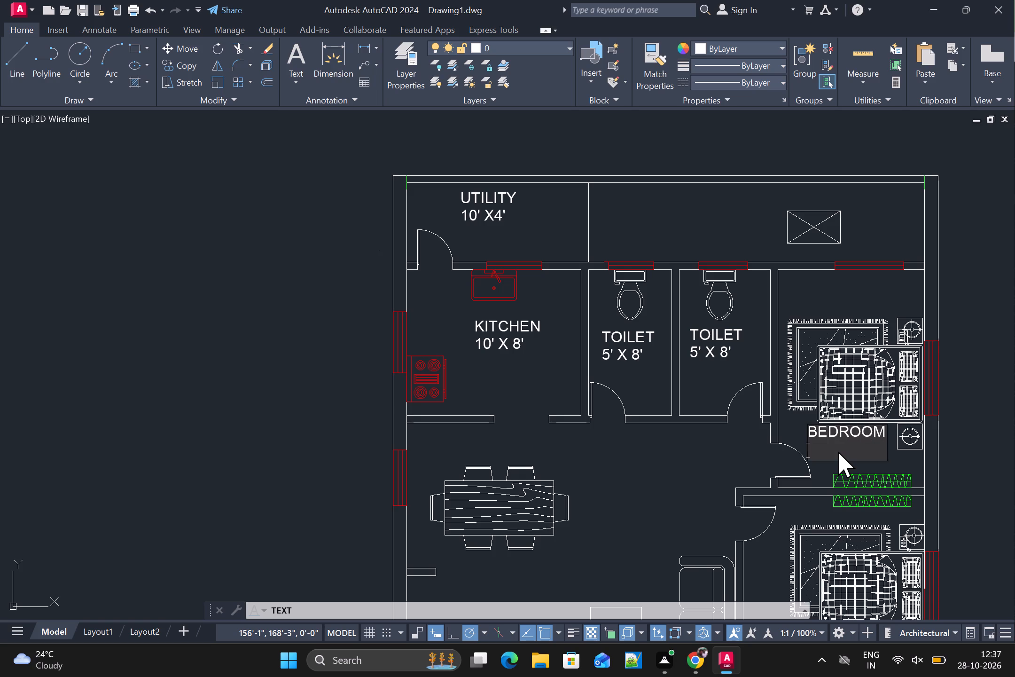
text(10)
key(apostrophe)
key(space)
text(X)
key(space)
text(12')
Label the other bedroom, behind the car parking, BED ROOM with 10' X 12' on the line below.
scroll(838, 485, down, 2)
middle_drag(832, 536, 835, 473)
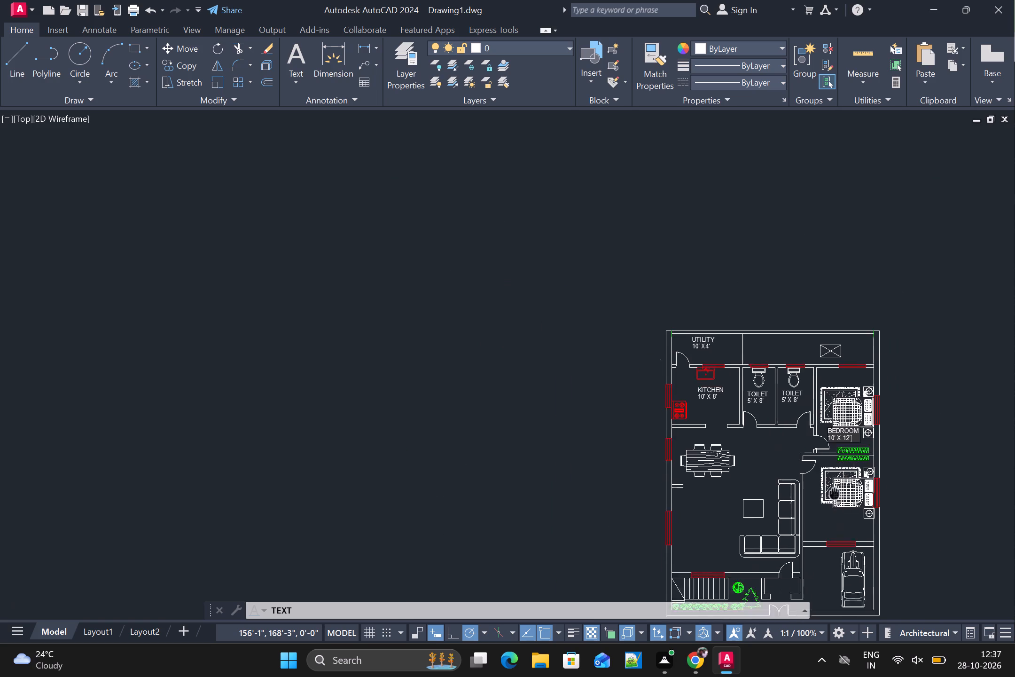
middle_drag(835, 473, 830, 362)
scroll(830, 362, up, 2)
click(815, 407)
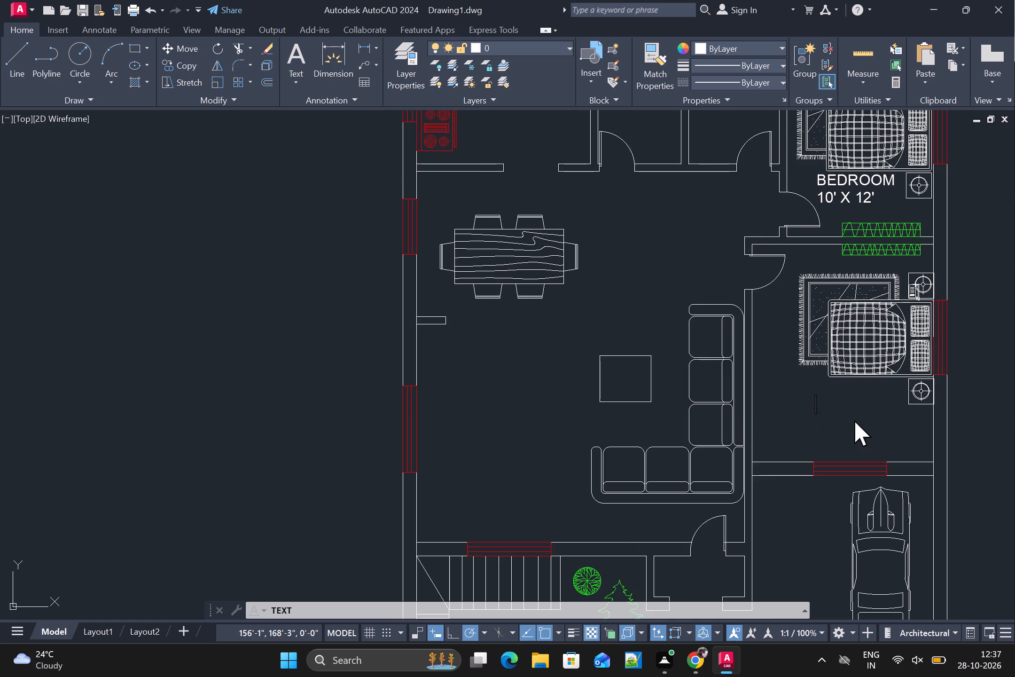
key(Left)
key(Left)
key(Left)
click(782, 412)
text(BED)
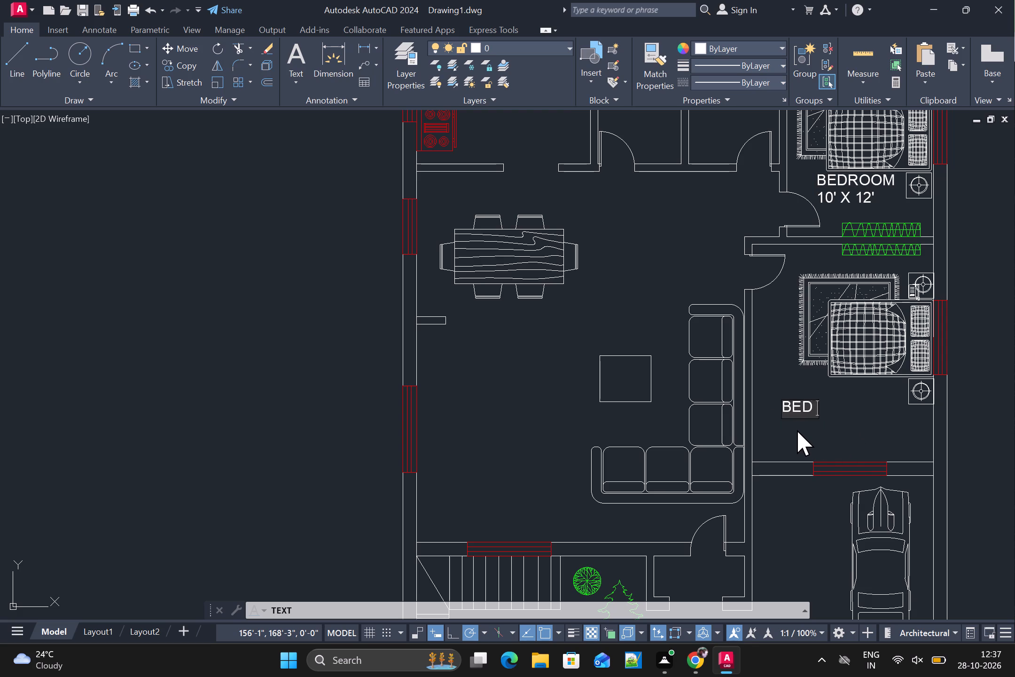
key(space)
text(ROOM)
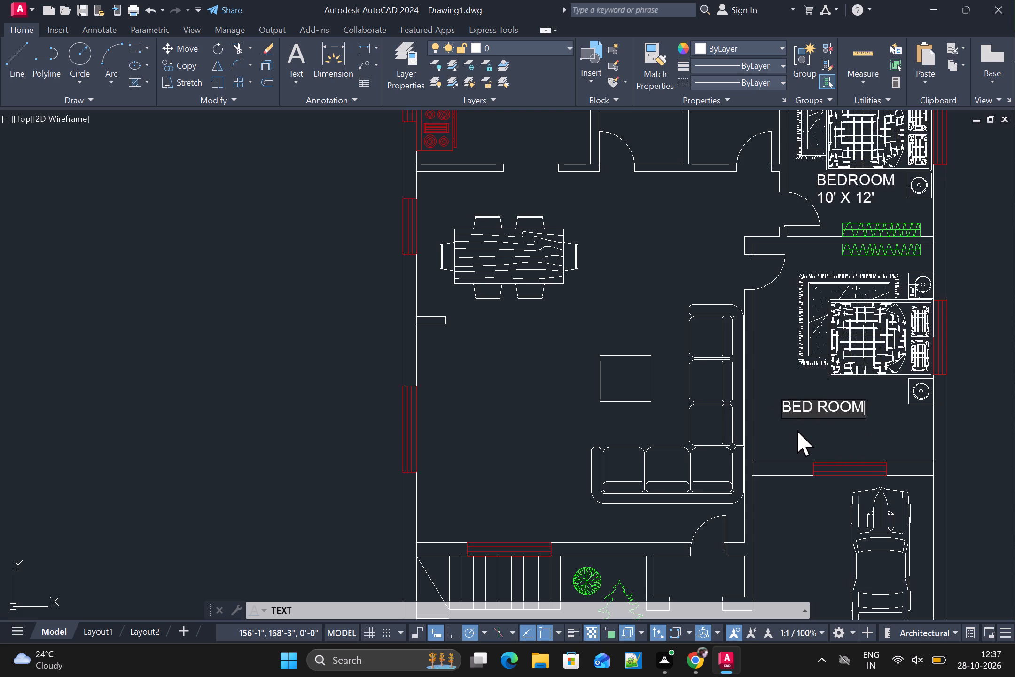
key(Return)
text(10' X 12')
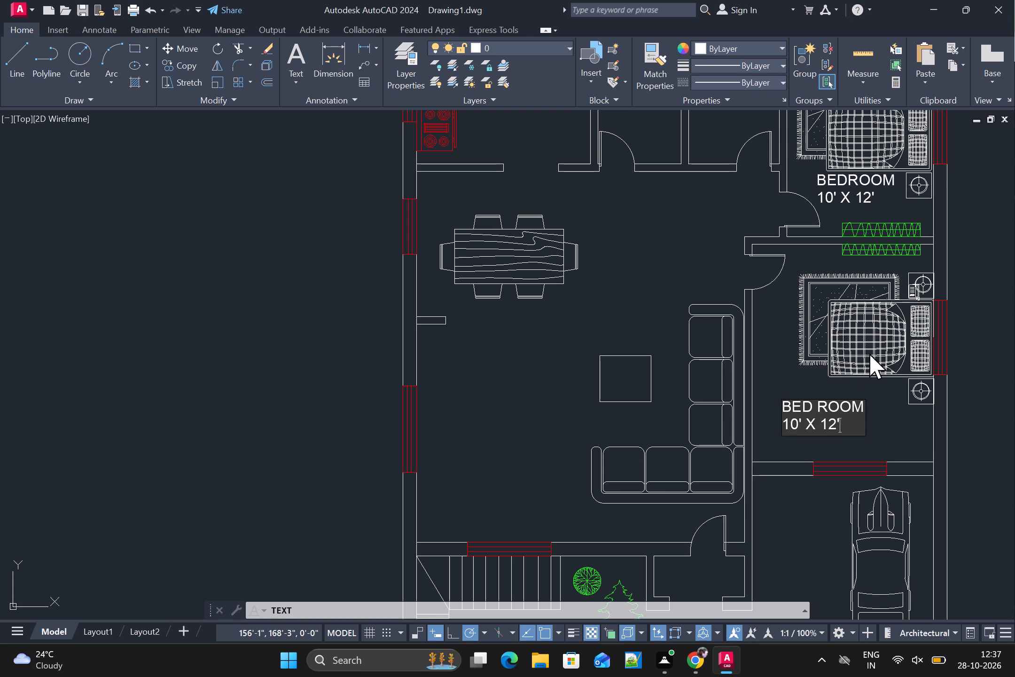
Label the area beside the dining table DINING, with 15' 6" X 8' on the line below.
scroll(869, 354, down, 1)
click(710, 271)
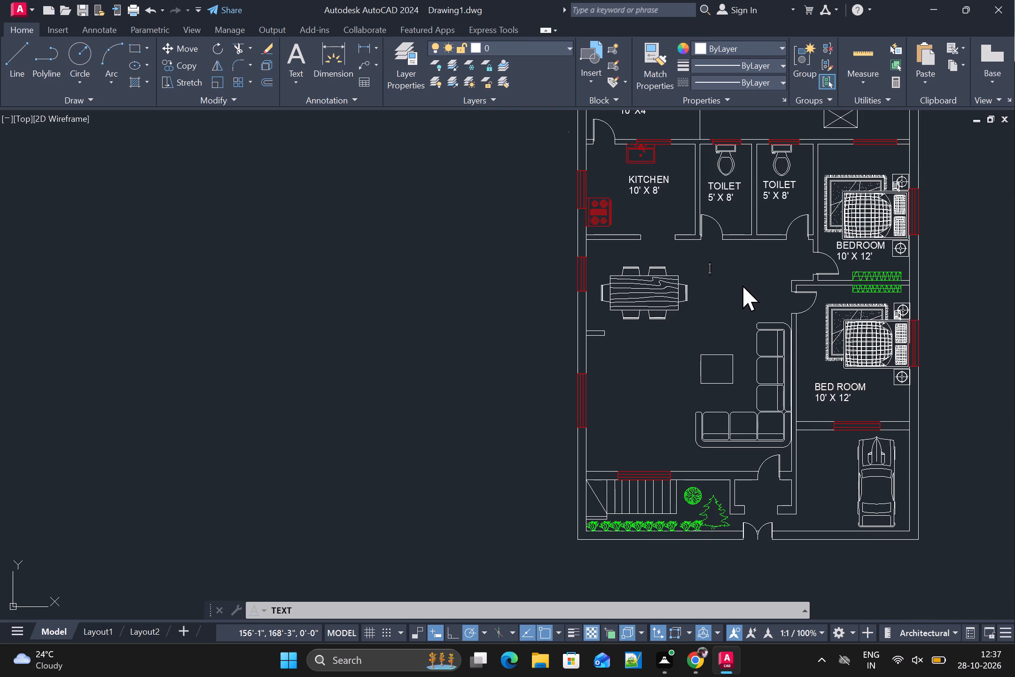
text(DINING)
key(Return)
key(1)
text(5')
key(space)
key(x)
key(space)
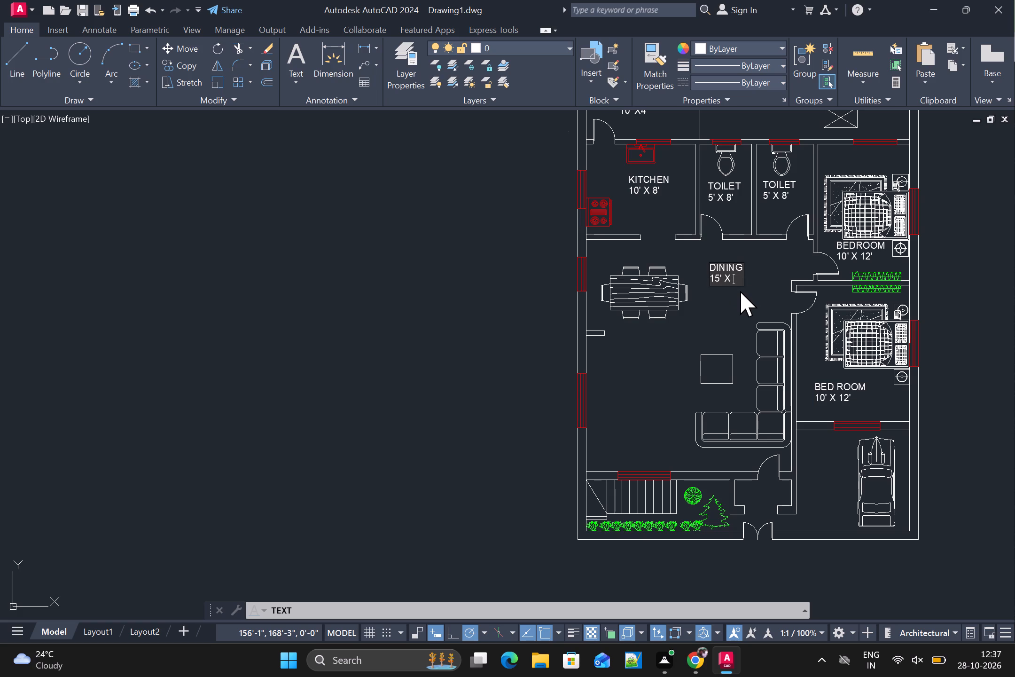
text(8')
key(BackSpace)
key(BackSpace)
key(BackSpace)
key(BackSpace)
text(6" X)
key(space)
text(8')
Label the open area near the sofa LIVING, with 15' 6" X 12' on the line below.
click(601, 404)
text(LIVING)
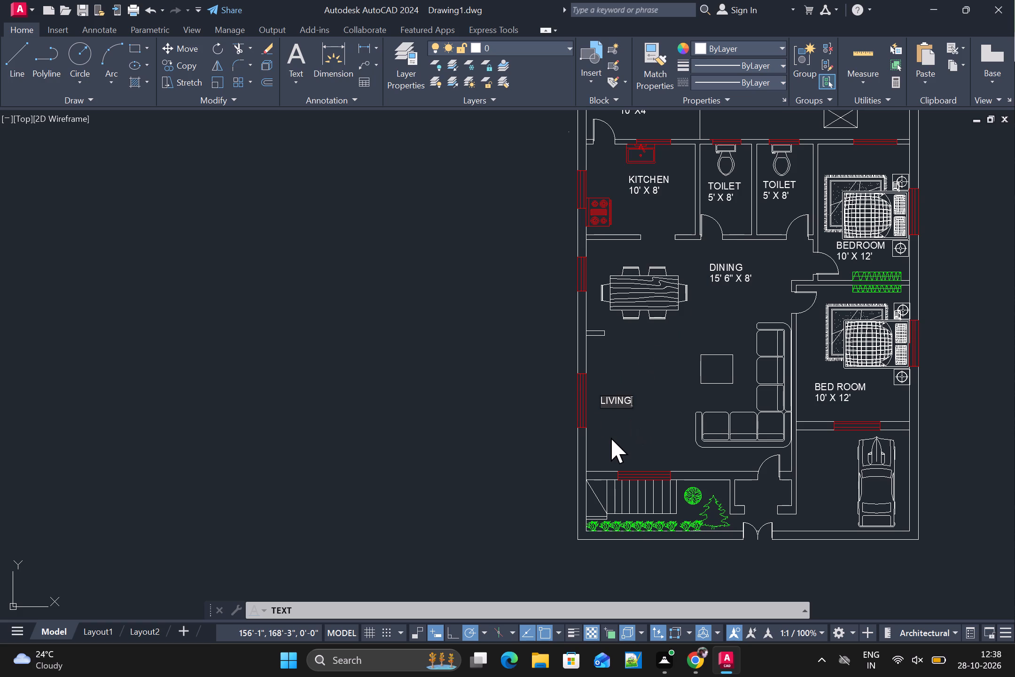
key(Return)
key(1)
text(5' 6" X)
key(space)
text(12')
Label the living room window above the staircase W1.
click(640, 458)
click(633, 461)
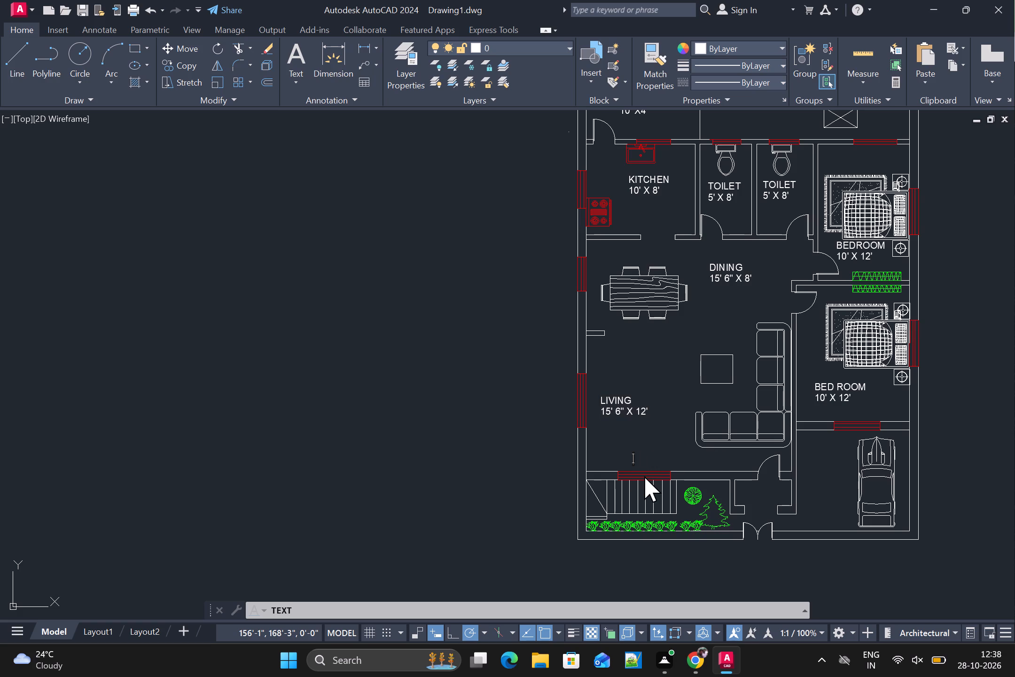
text(W1)
Label the entrance space between the front double door and the living room FOYER, with 5' X 5' on the line below.
scroll(755, 497, up, 1)
scroll(755, 497, down, 1)
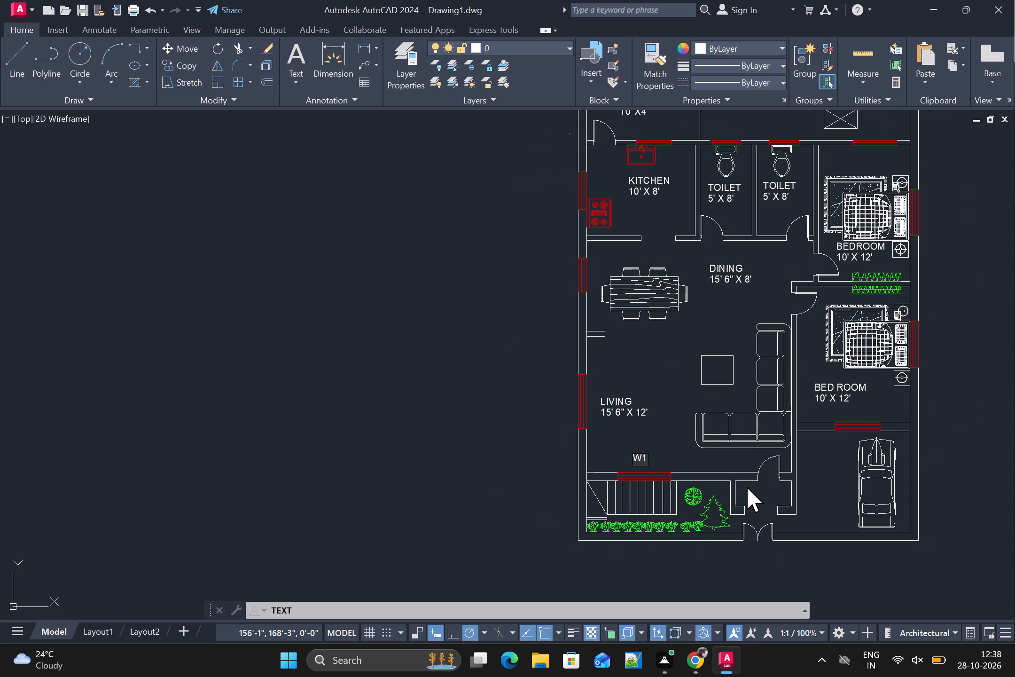
click(747, 487)
scroll(744, 495, up, 2)
click(742, 494)
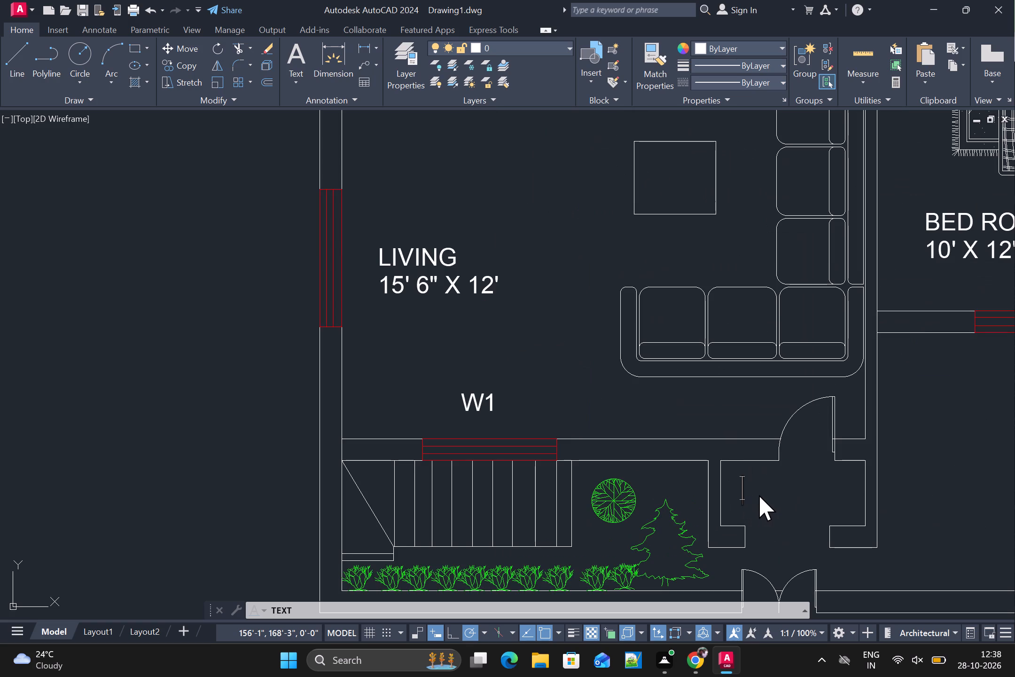
text(FO)
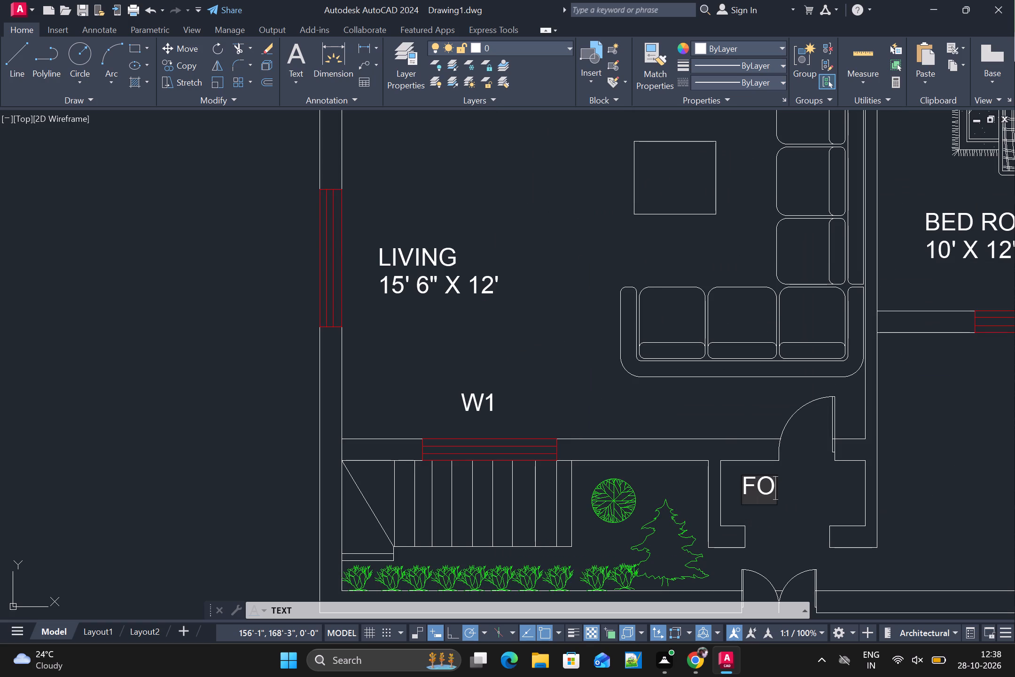
text(YER)
key(Return)
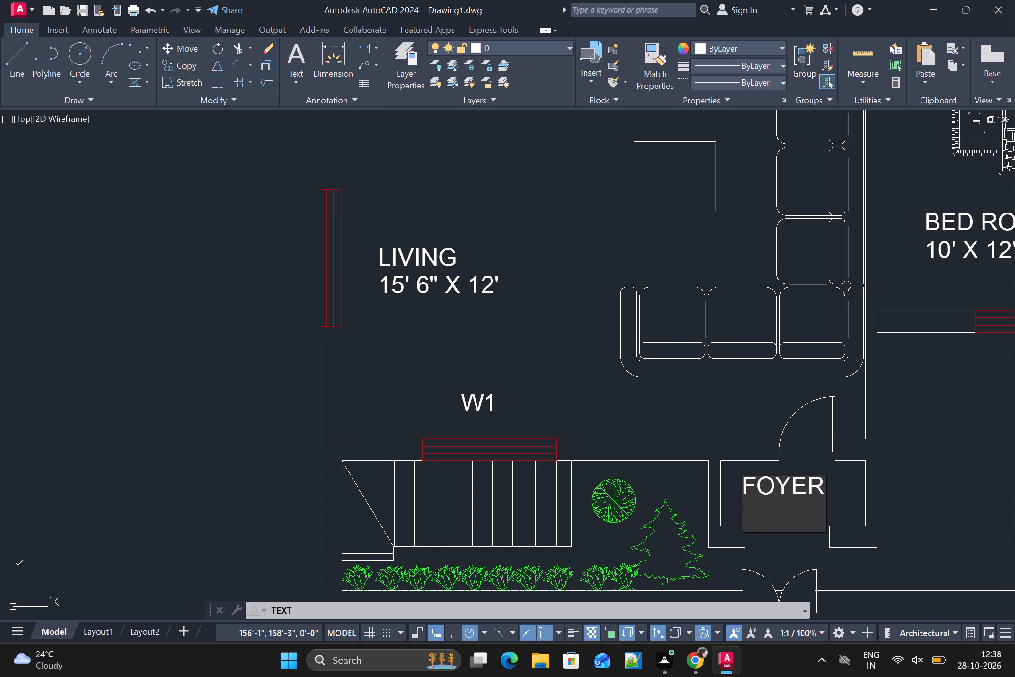
text(5' X 5')
Label the area beside the car CAR PARKING, with 10'6"X16' on the line below.
scroll(849, 388, down, 2)
middle_drag(889, 412, 861, 407)
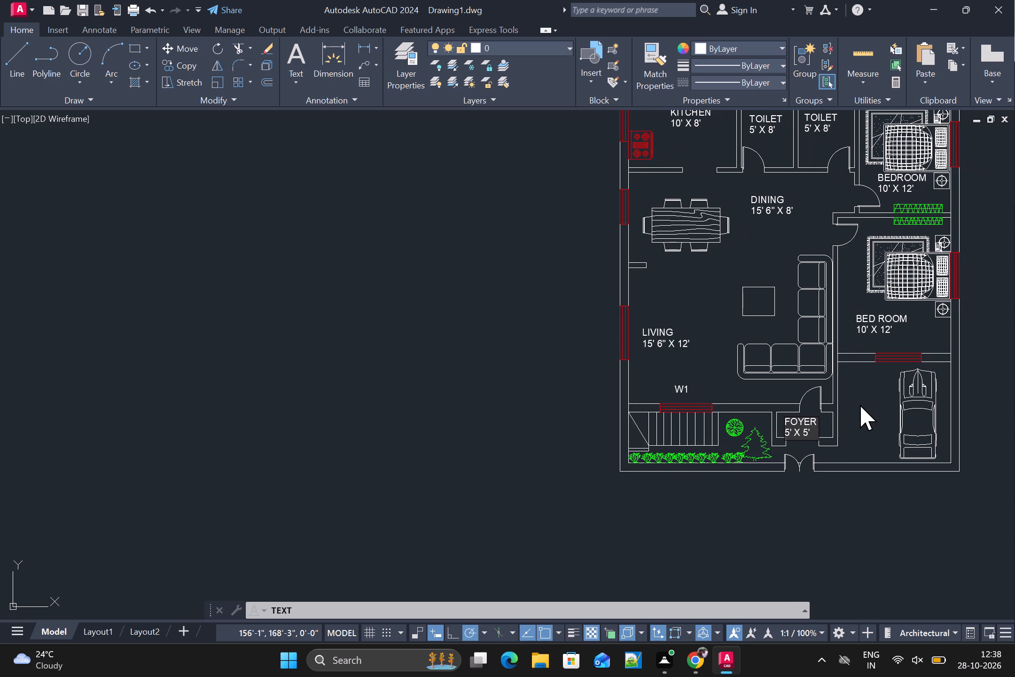
click(852, 401)
click(846, 408)
text(CR)
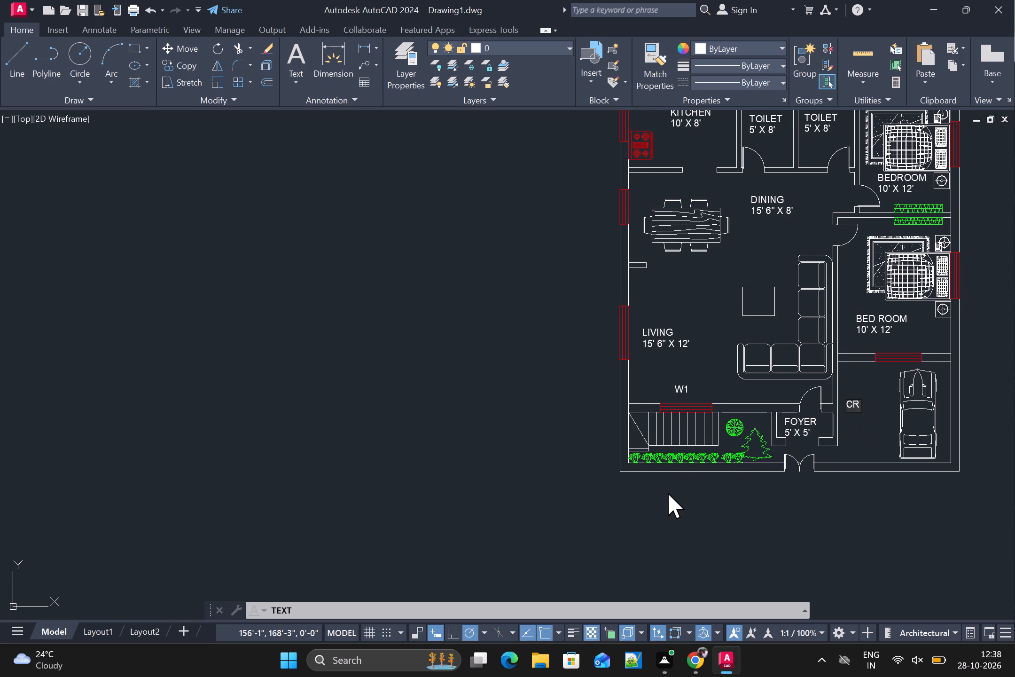
key(BackSpace)
text(AR)
key(space)
text(PARKIN)
key(g)
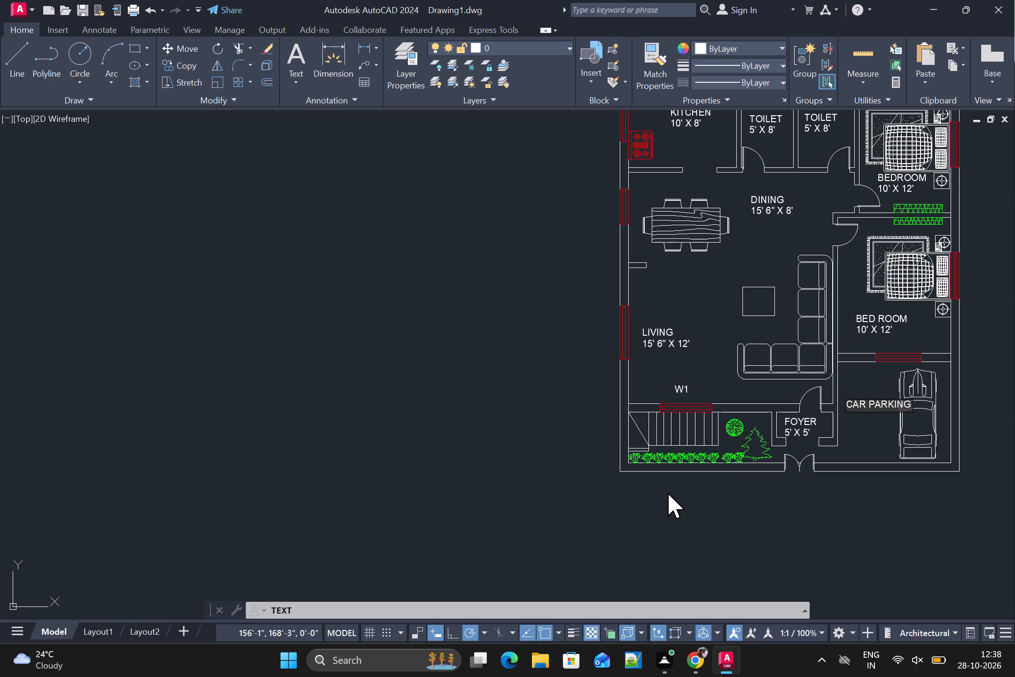
key(Return)
text(10)
text('6")
key(x)
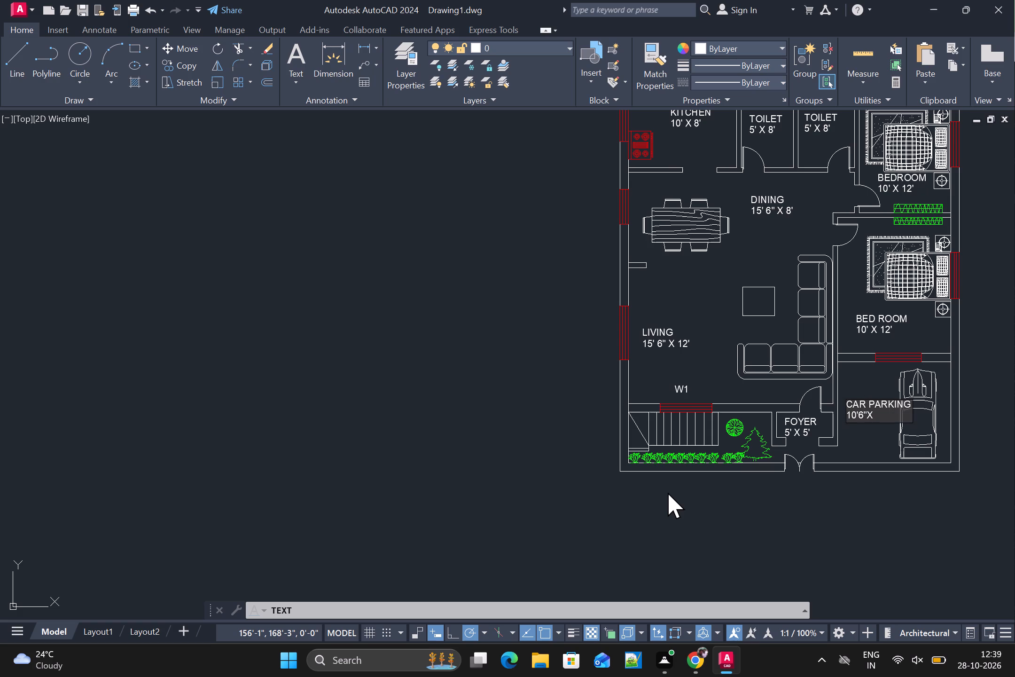
text(16)
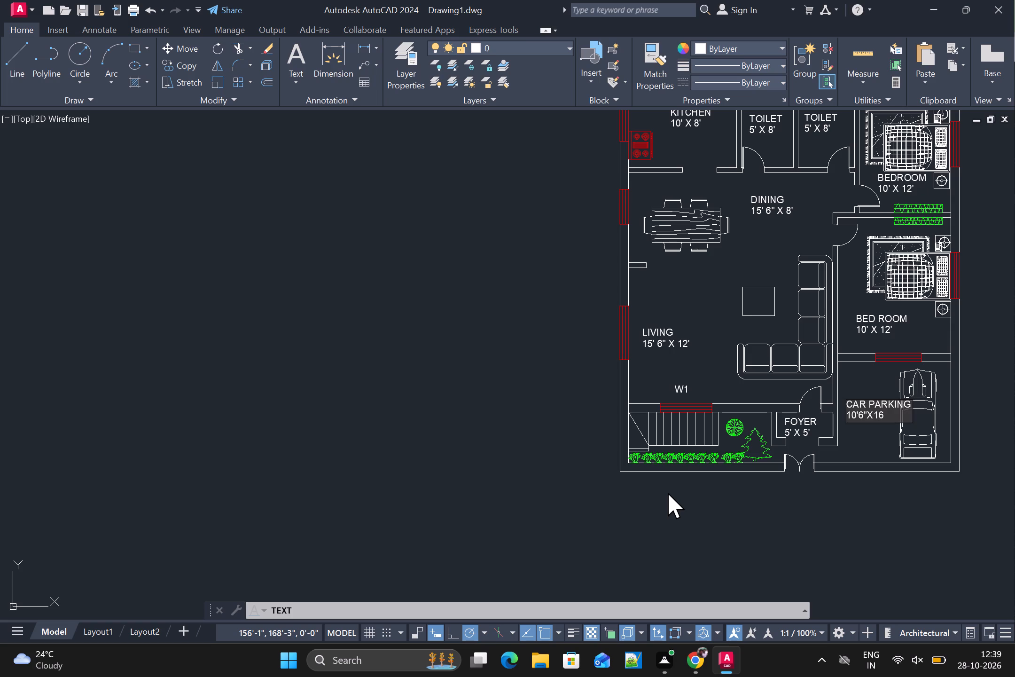
key(apostrophe)
Tag the living, dining and kitchen windows along the outer side wall W2, one tag beside each window.
scroll(683, 310, down, 1)
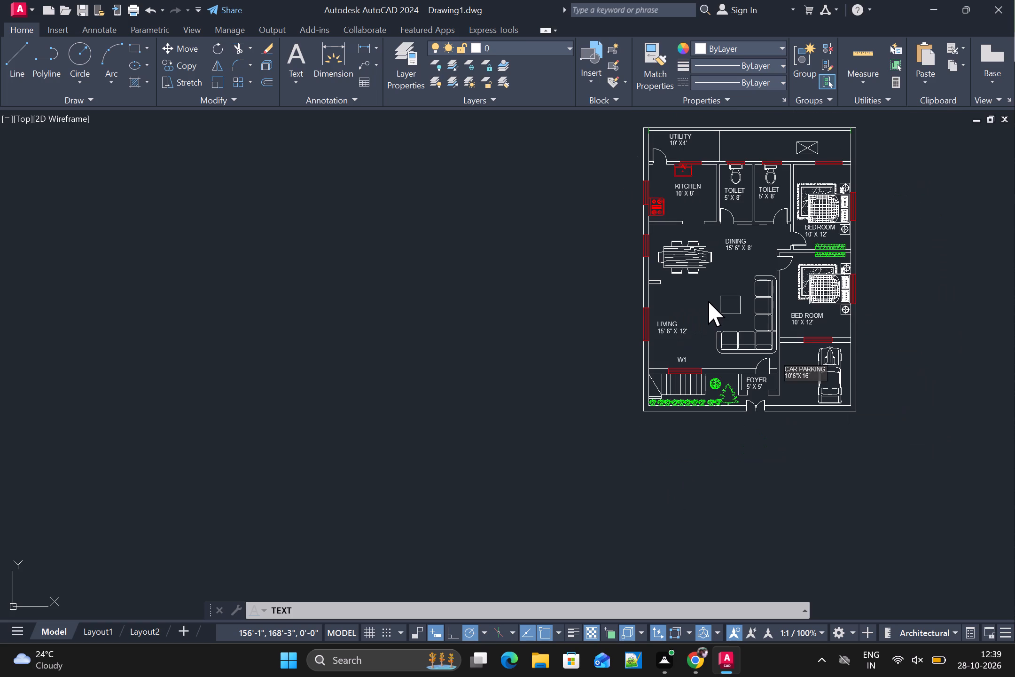
scroll(707, 301, down, 1)
scroll(722, 265, up, 2)
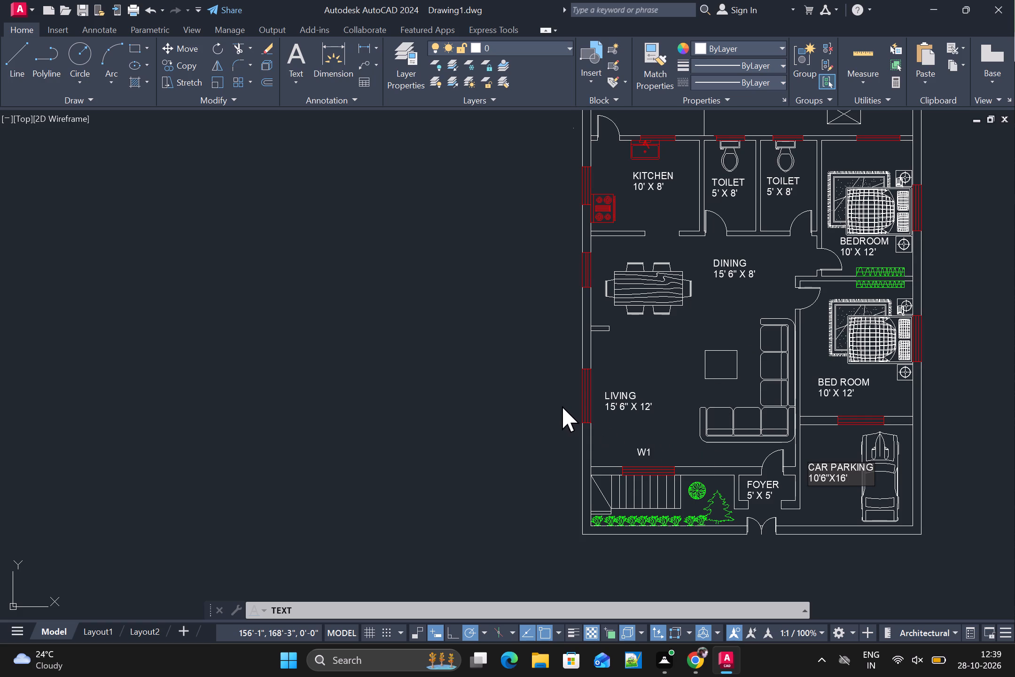
click(572, 389)
text(W2)
click(571, 273)
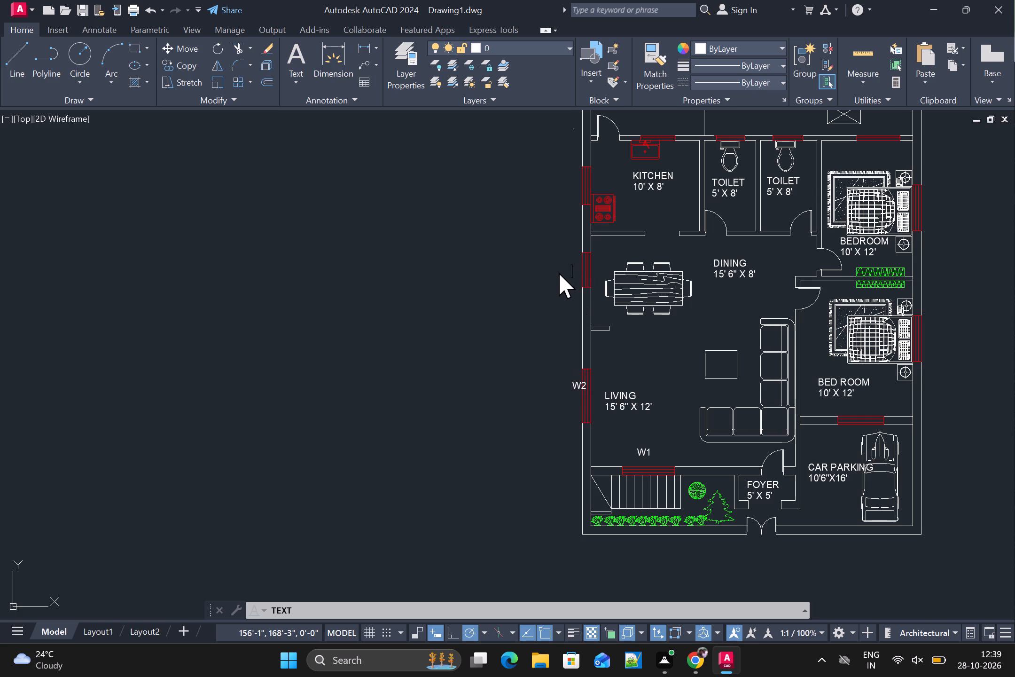
click(559, 273)
text(W2)
click(566, 187)
click(559, 187)
text(W2)
Tag the kitchen window facing the utility area W2, just below the UTILITY label.
scroll(573, 202, down, 2)
scroll(604, 179, up, 2)
drag(593, 163, 598, 163)
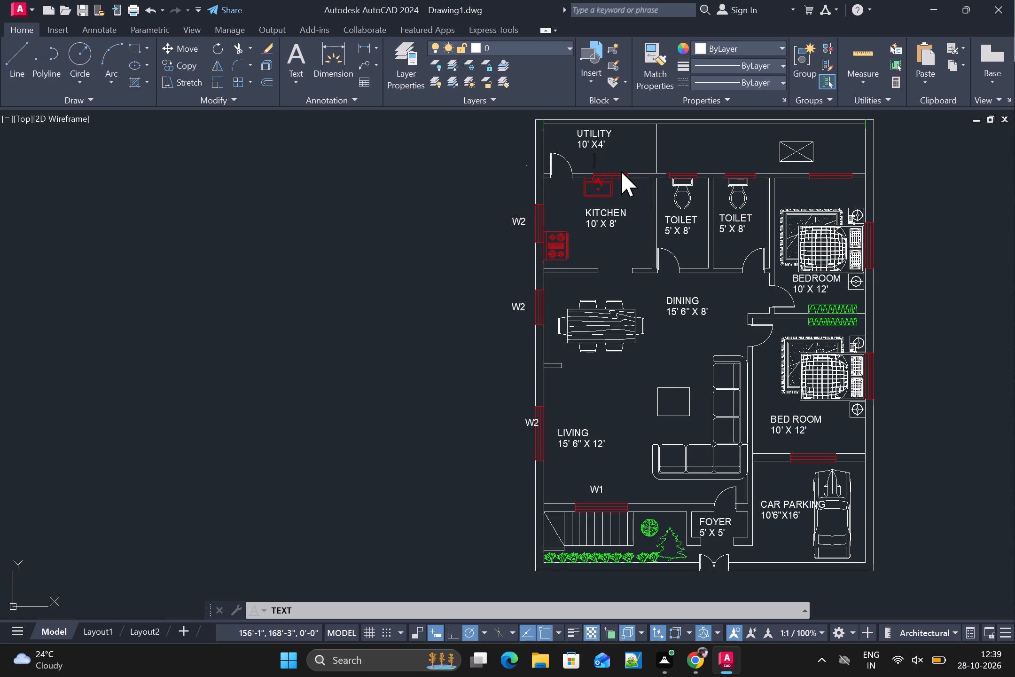
key(w)
key(2)
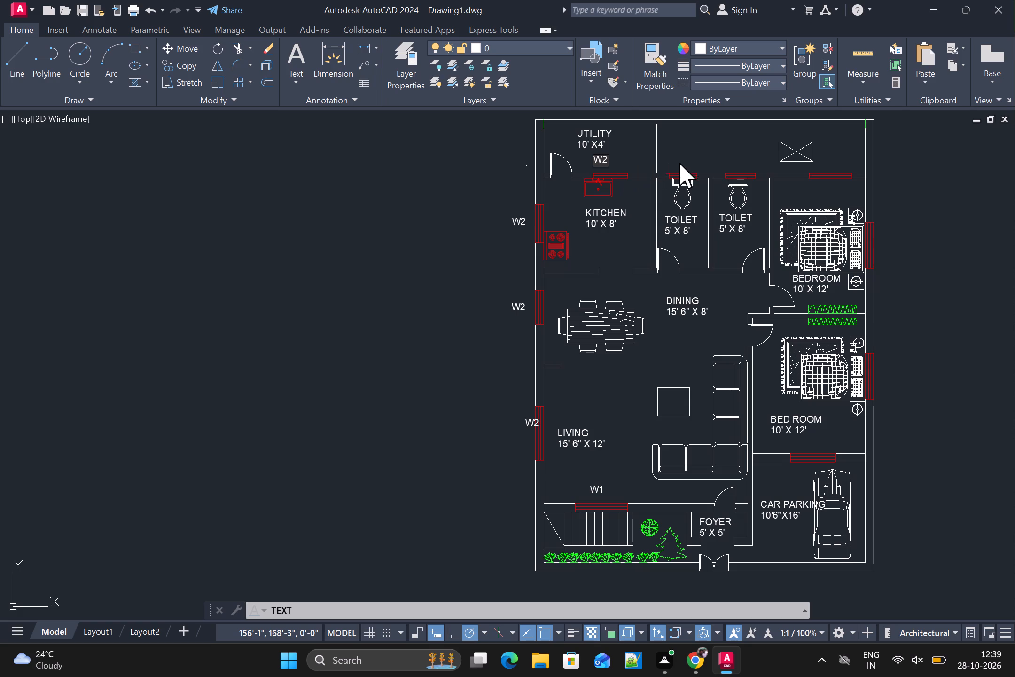
Tag the ventilator openings in the rear walls of both toilets V.
click(679, 163)
key(v)
click(752, 162)
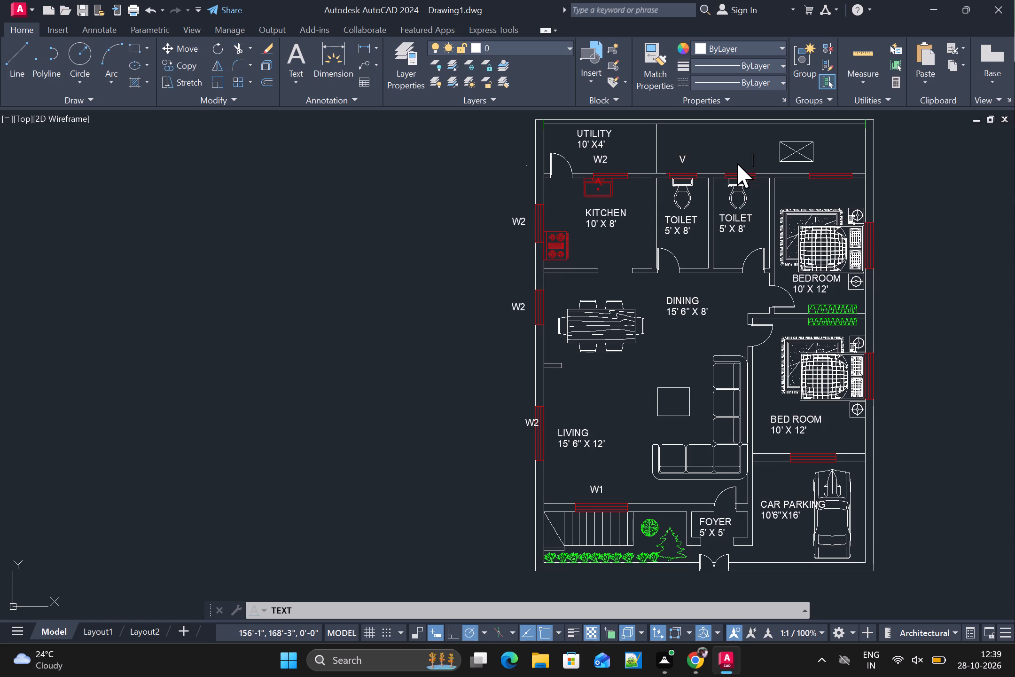
click(735, 163)
key(v)
Tag the rear window of the bedroom beside the toilets W2.
click(815, 165)
text(W2)
Tag the side windows behind the beds of both bedrooms W3, outside the outer wall.
click(880, 246)
key(w)
key(3)
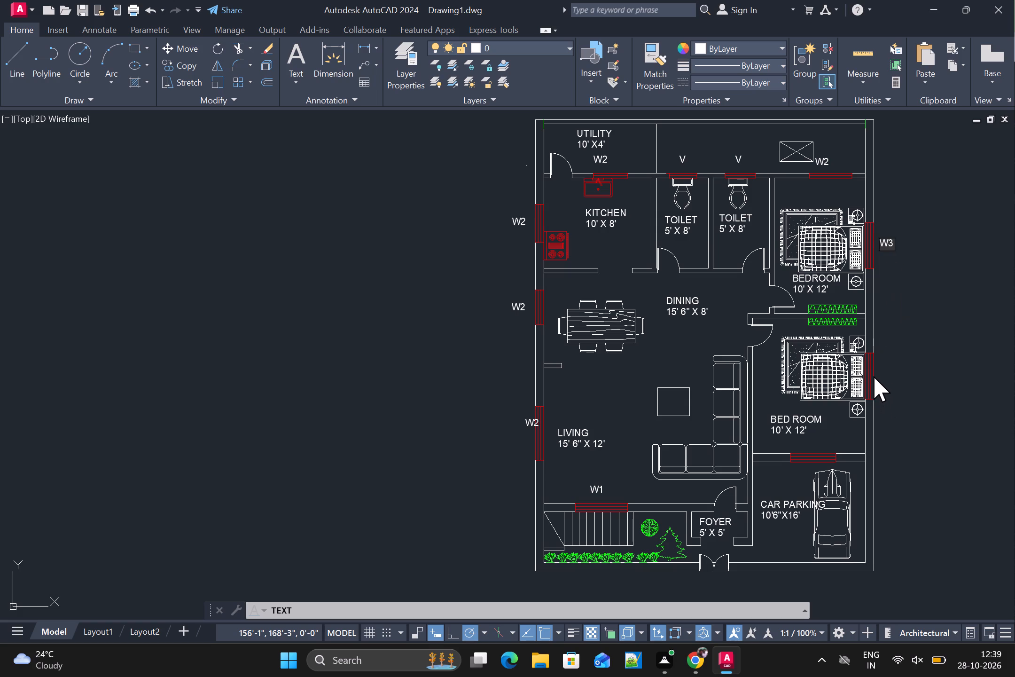
click(879, 376)
key(w)
key(3)
Tag the window between the front bedroom and the car parking W1, on the bedroom side.
click(804, 443)
text(W1)
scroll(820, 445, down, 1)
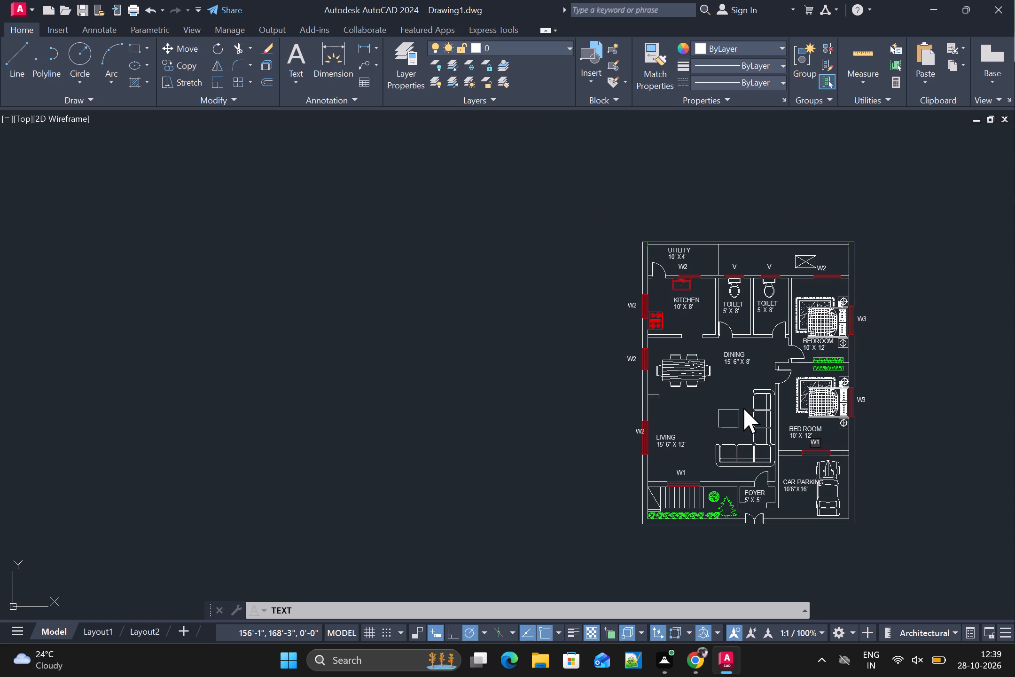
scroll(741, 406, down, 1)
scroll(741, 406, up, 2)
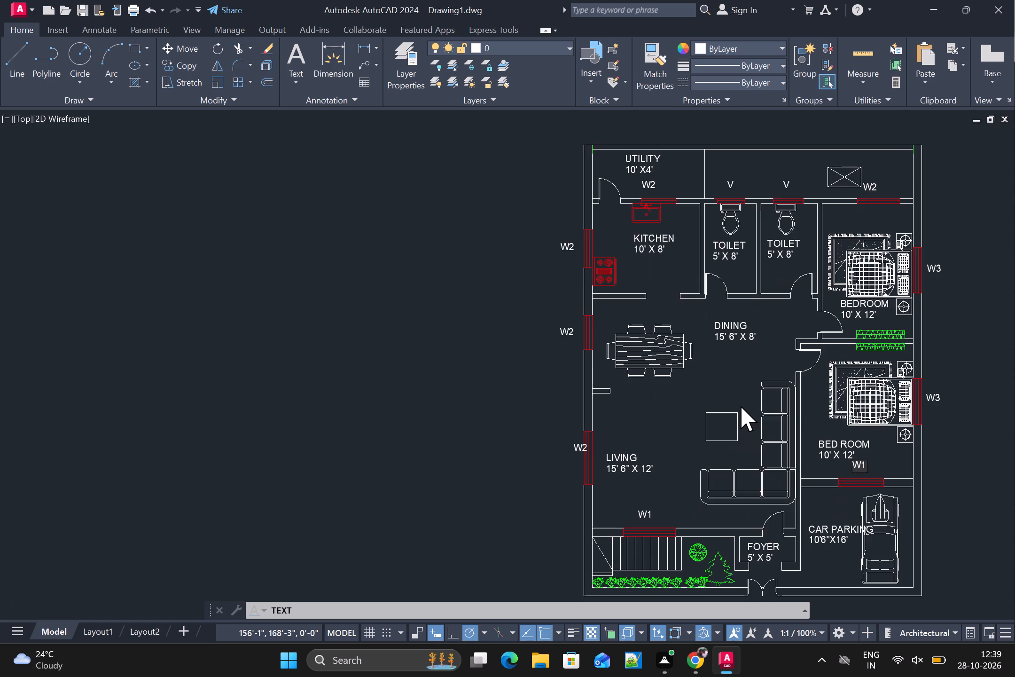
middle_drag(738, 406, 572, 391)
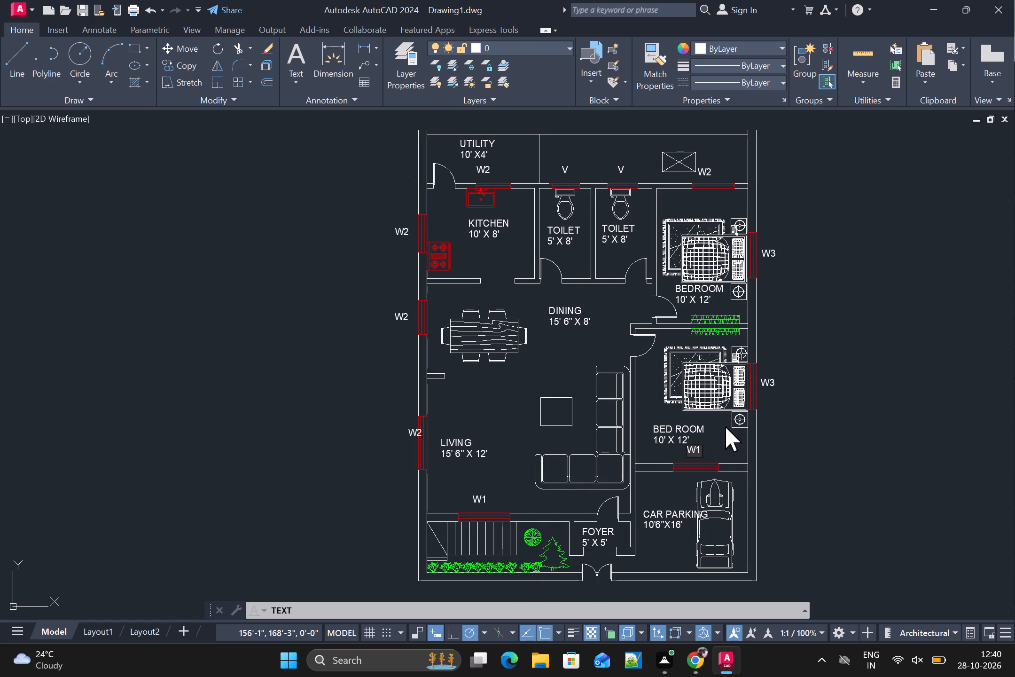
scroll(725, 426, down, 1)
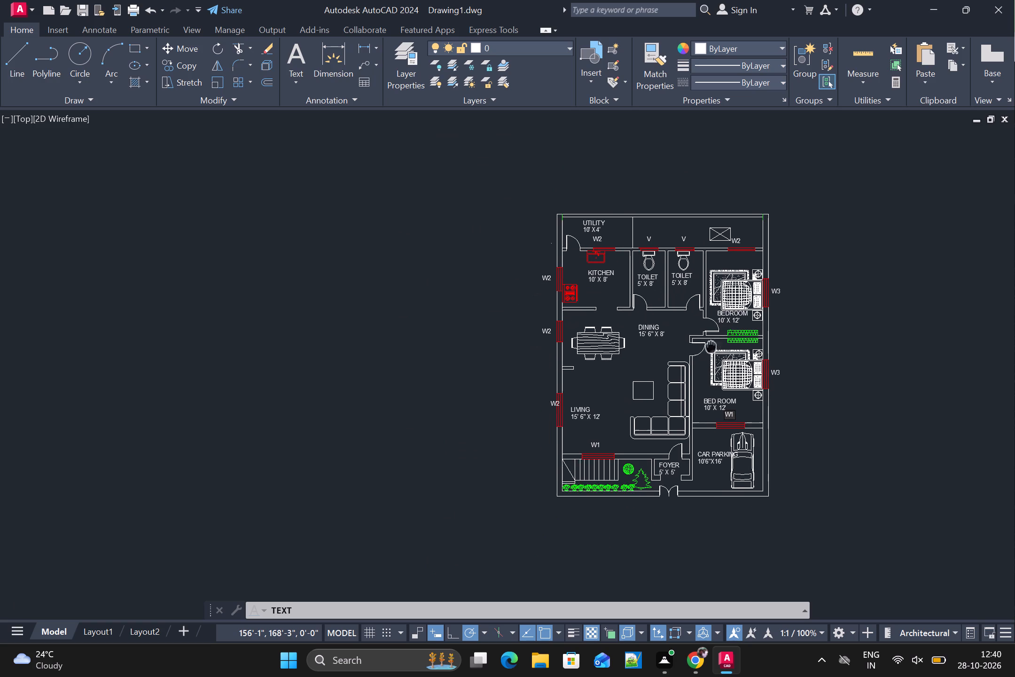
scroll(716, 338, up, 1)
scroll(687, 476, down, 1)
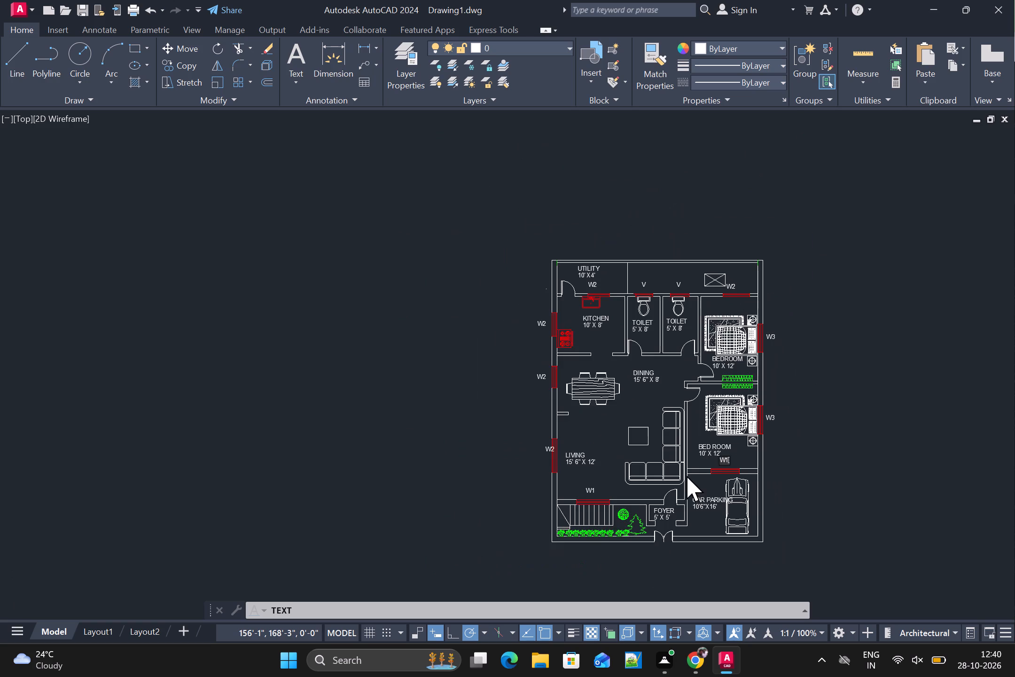
Label the entrance below the foyer MAIN GATE, outside the front wall, and end the text command.
middle_drag(682, 492, 684, 361)
click(653, 421)
scroll(652, 421, up, 2)
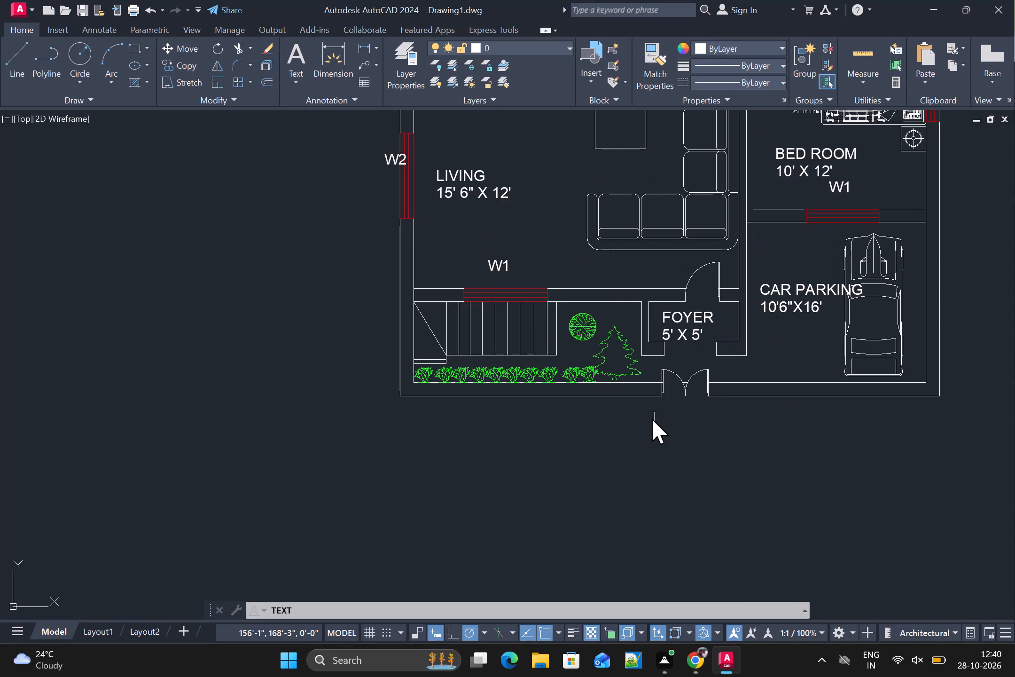
text(MAIN GATE)
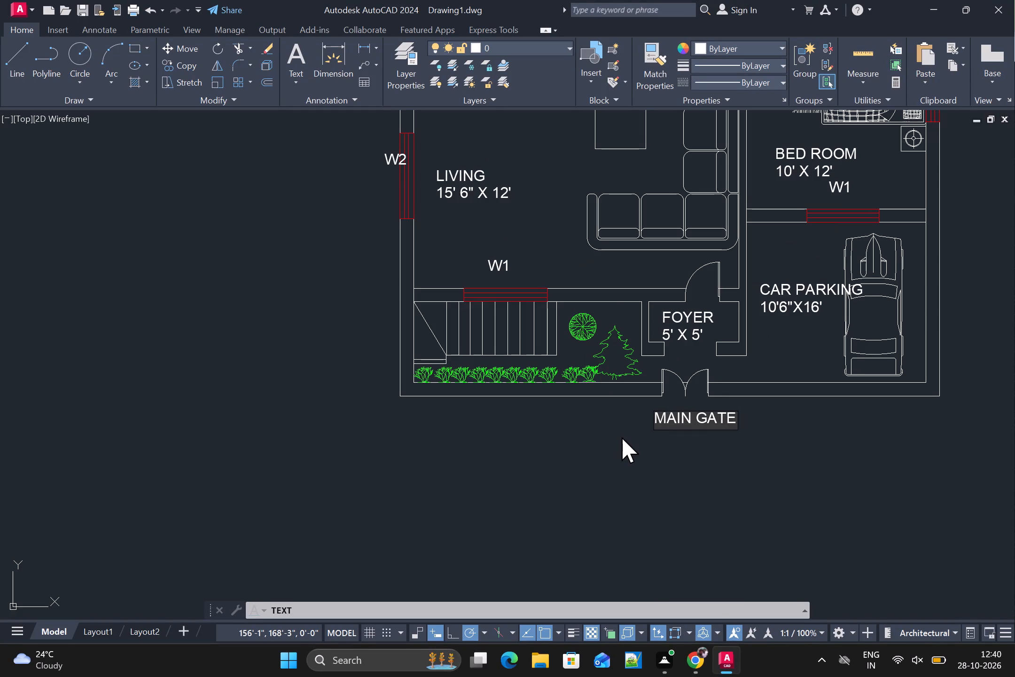
scroll(867, 343, down, 1)
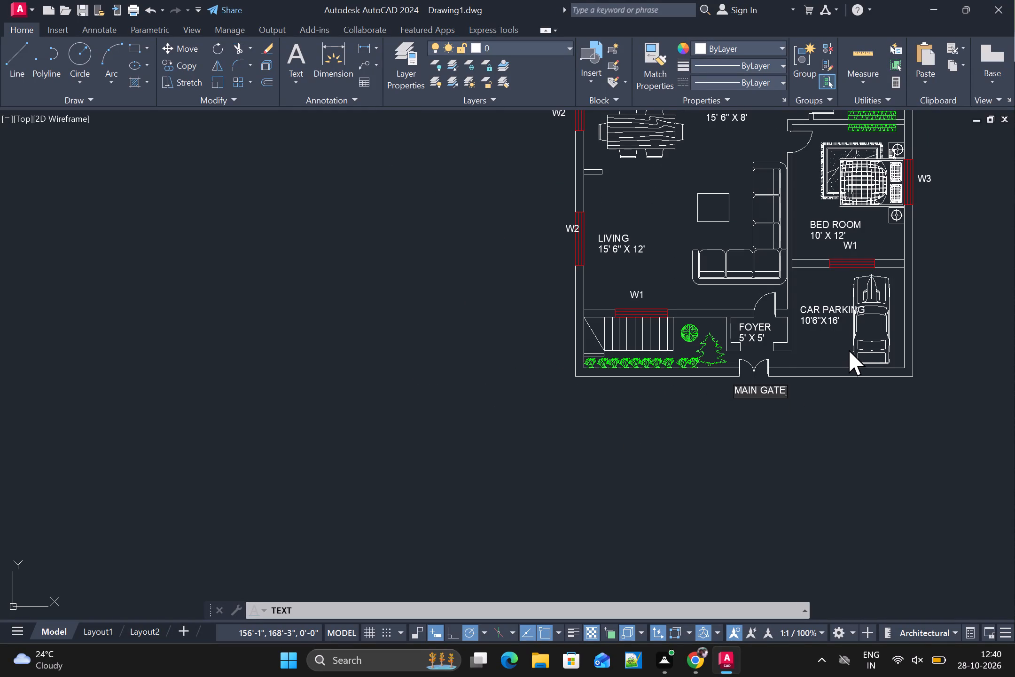
scroll(848, 347, down, 1)
middle_drag(840, 346, 819, 382)
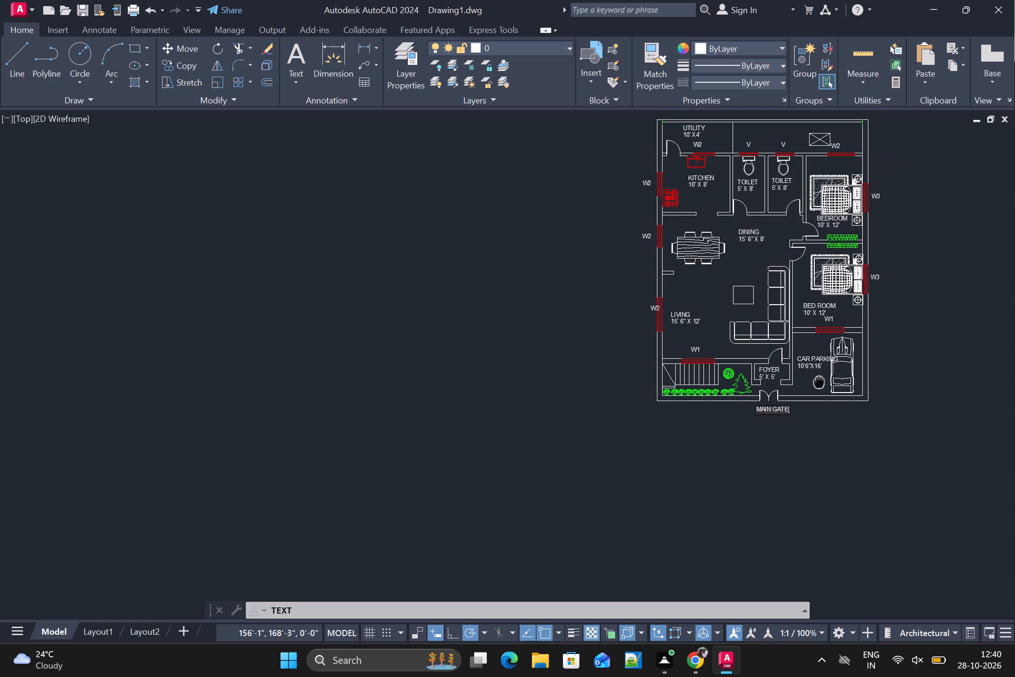
middle_drag(819, 382, 818, 382)
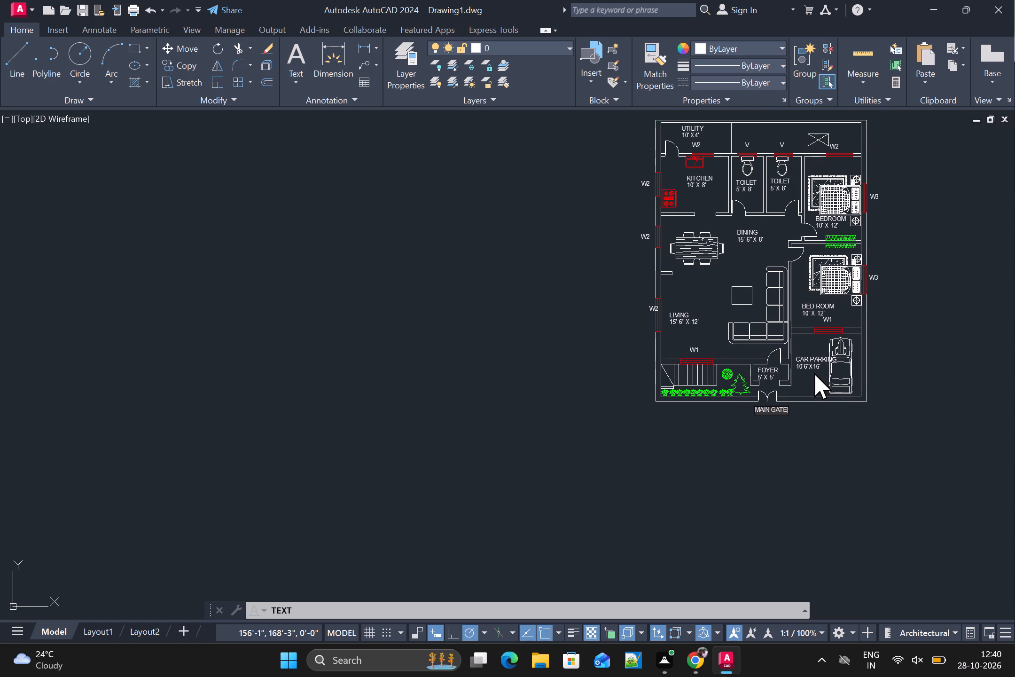
click(792, 423)
scroll(789, 413, down, 1)
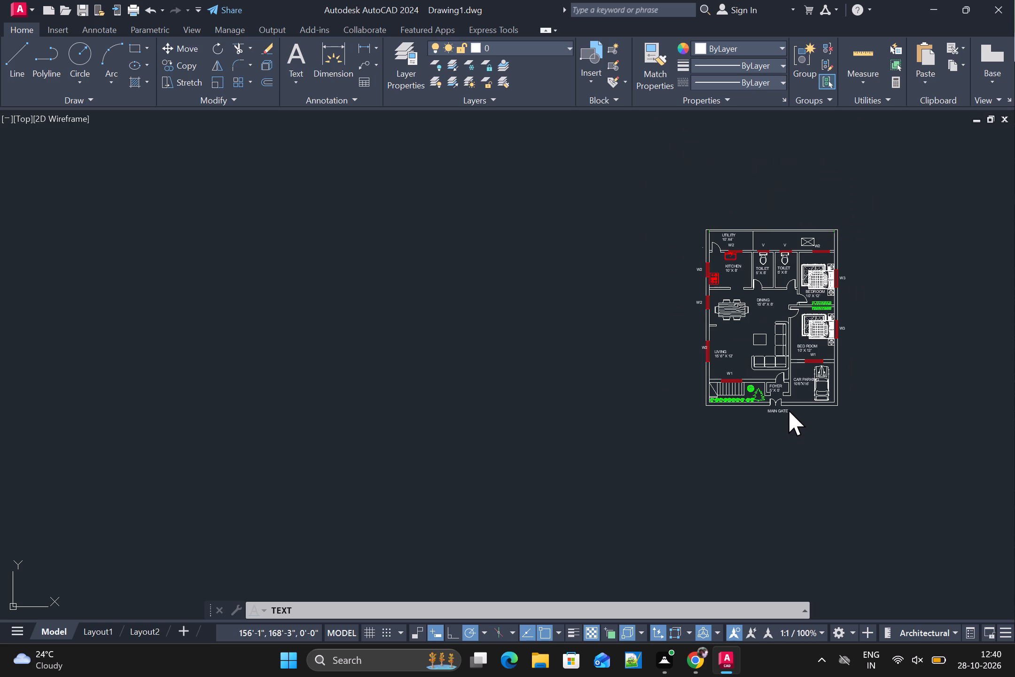
key(Escape)
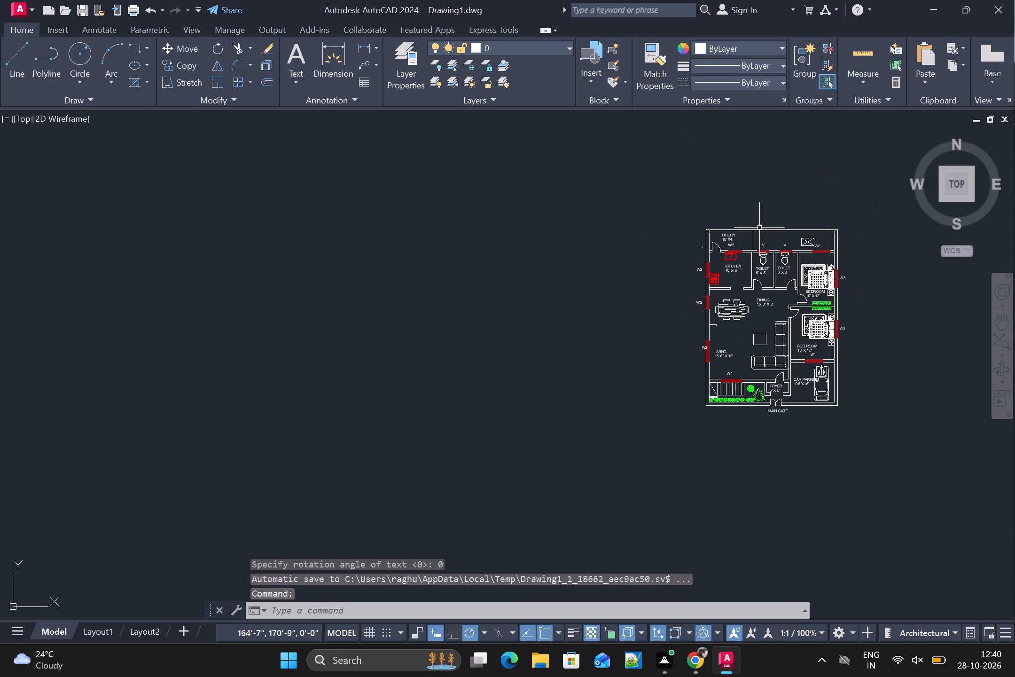
Start a solid hatch in black (0,0,0) and fill the outer wall segments beside the utility, kitchen and dining windows, down to the living room window.
text(H)
key(space)
scroll(789, 221, up, 1)
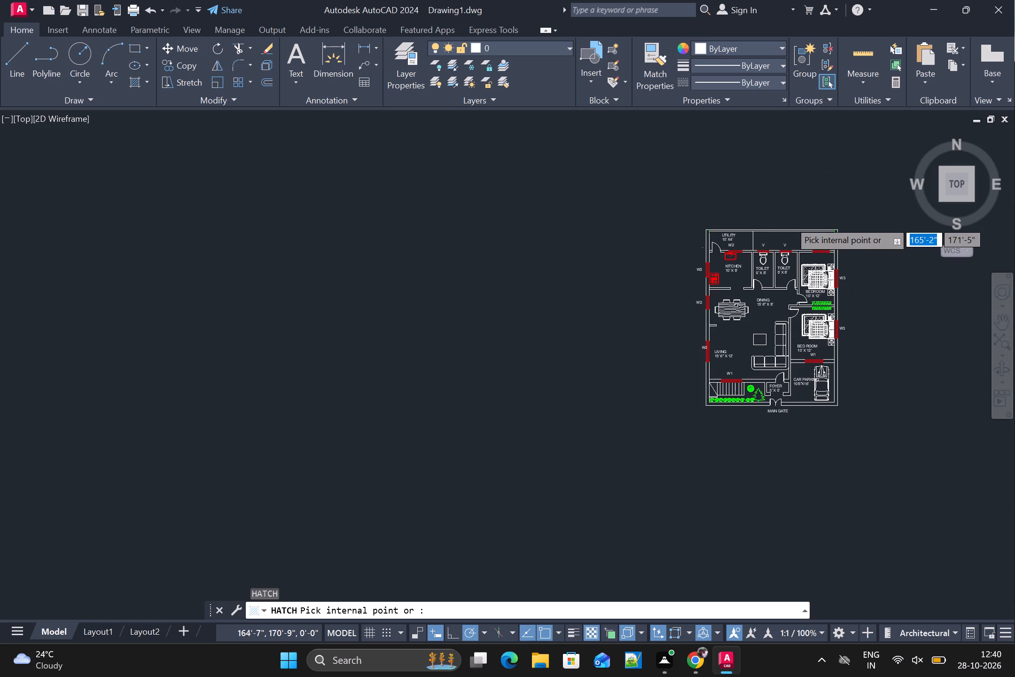
middle_drag(899, 355, 755, 315)
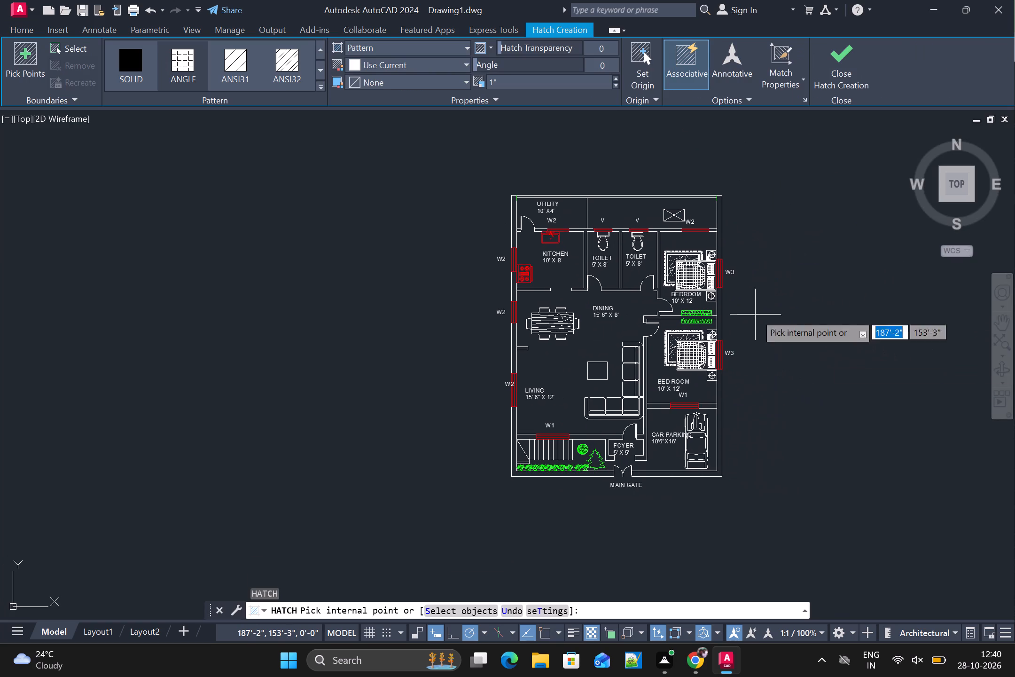
scroll(704, 266, up, 1)
drag(126, 57, 140, 61)
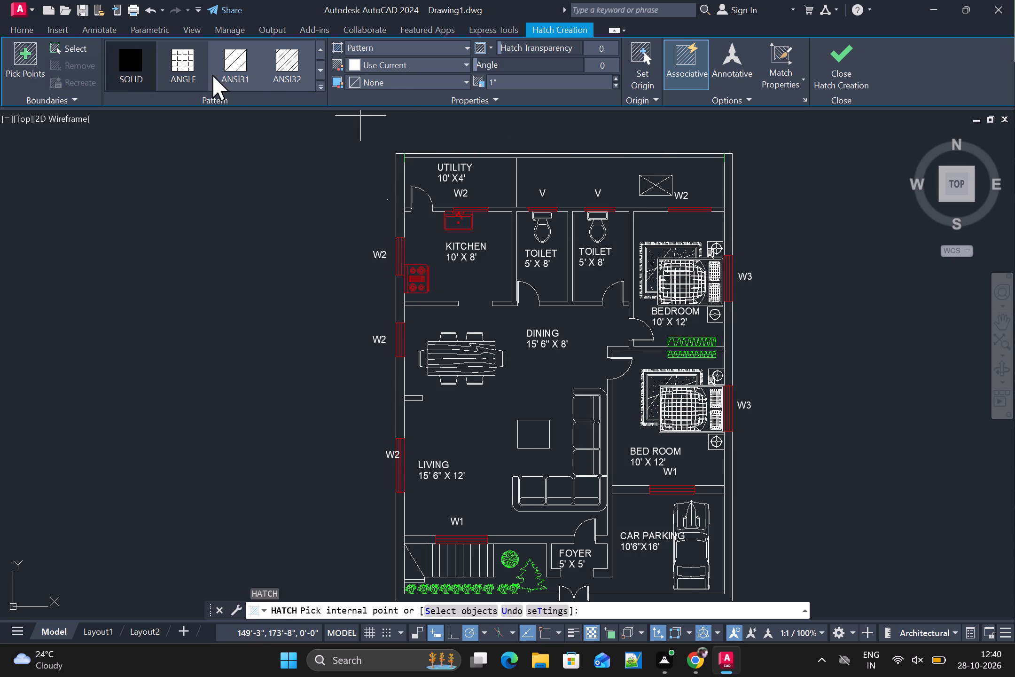
click(436, 63)
click(354, 126)
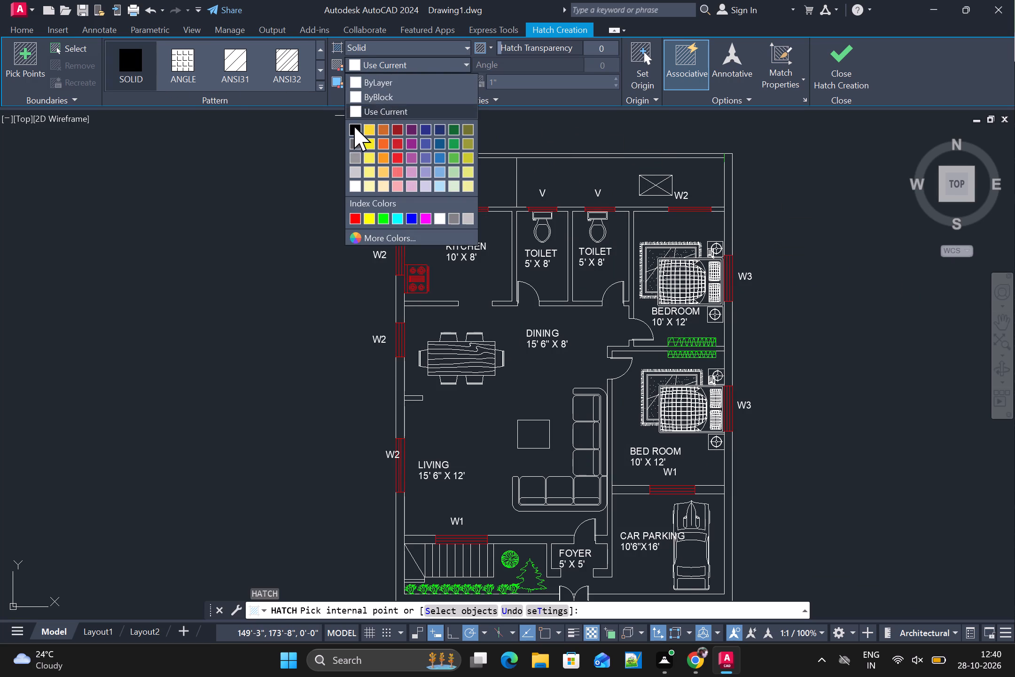
scroll(458, 184, down, 2)
middle_drag(481, 214, 638, 192)
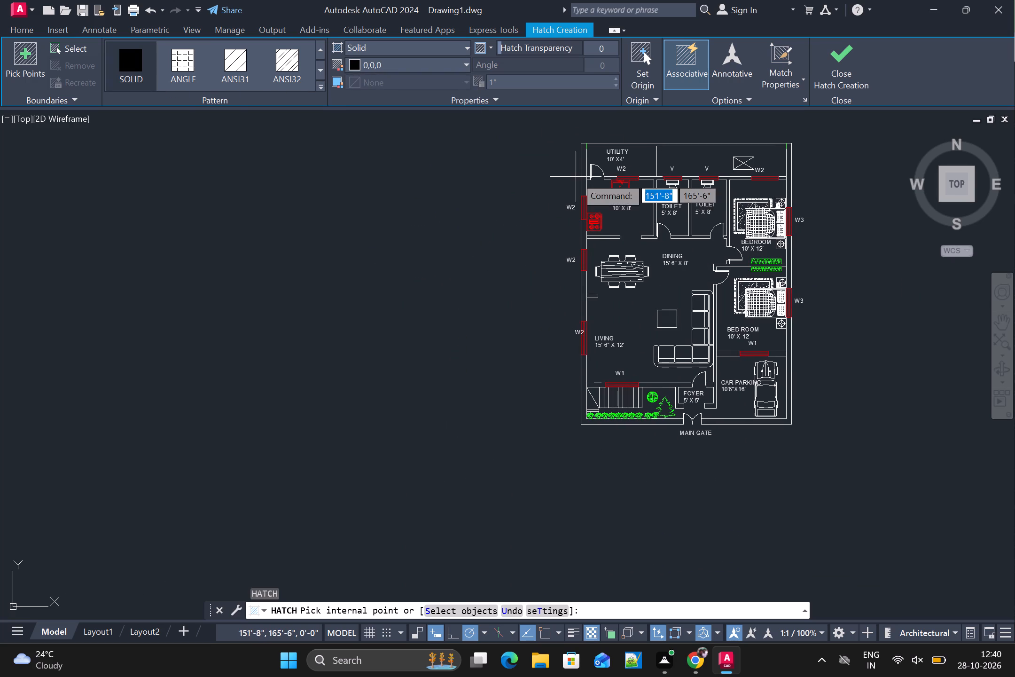
scroll(593, 181, up, 1)
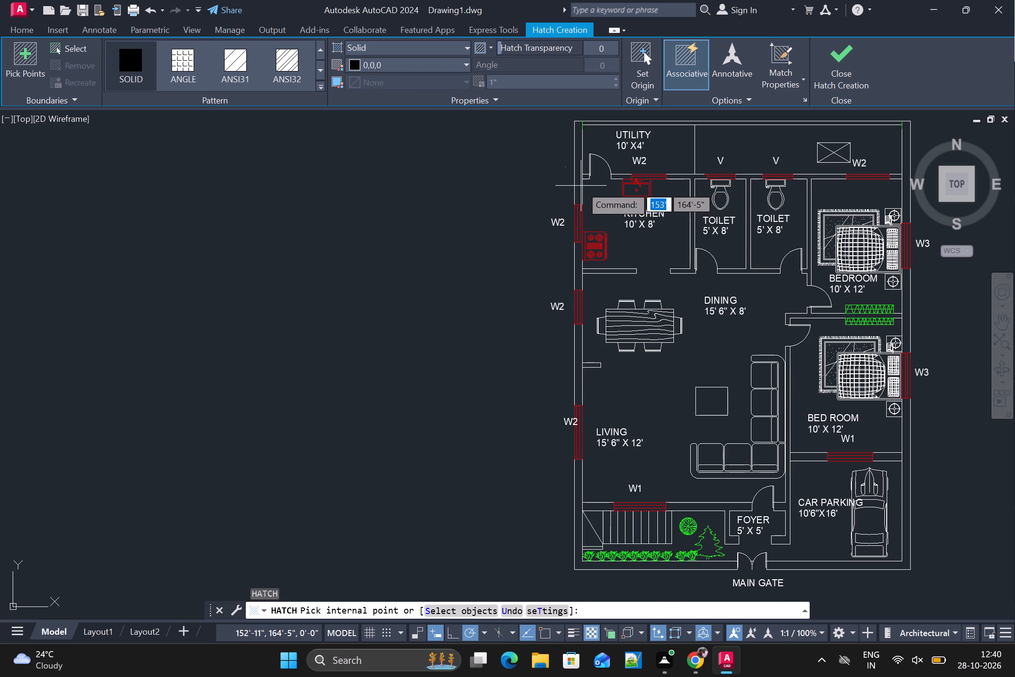
click(581, 186)
click(578, 266)
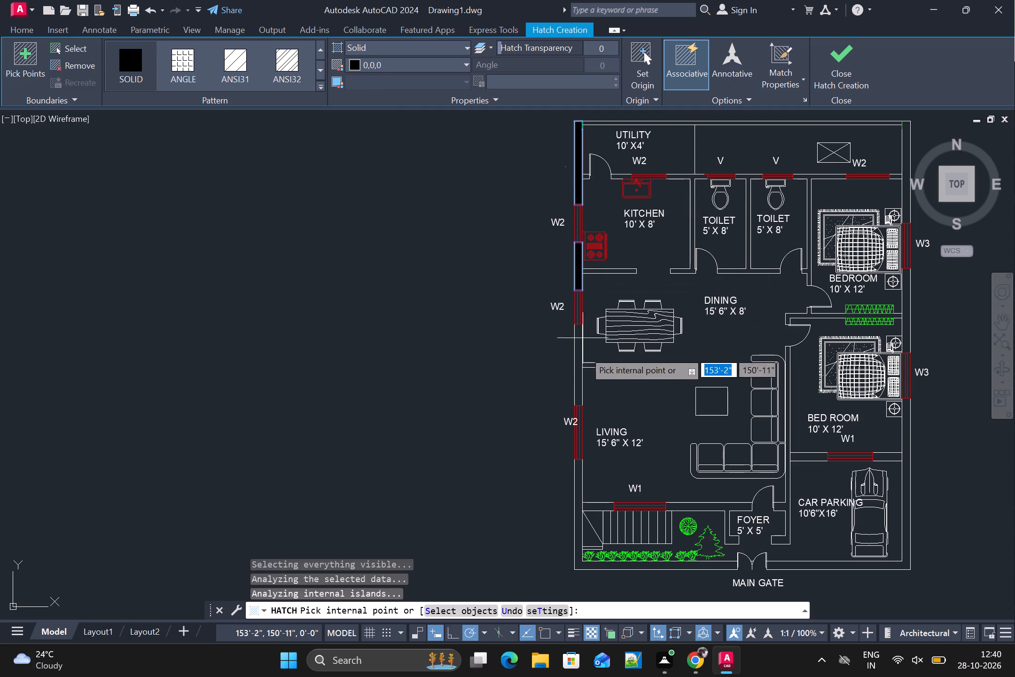
click(580, 372)
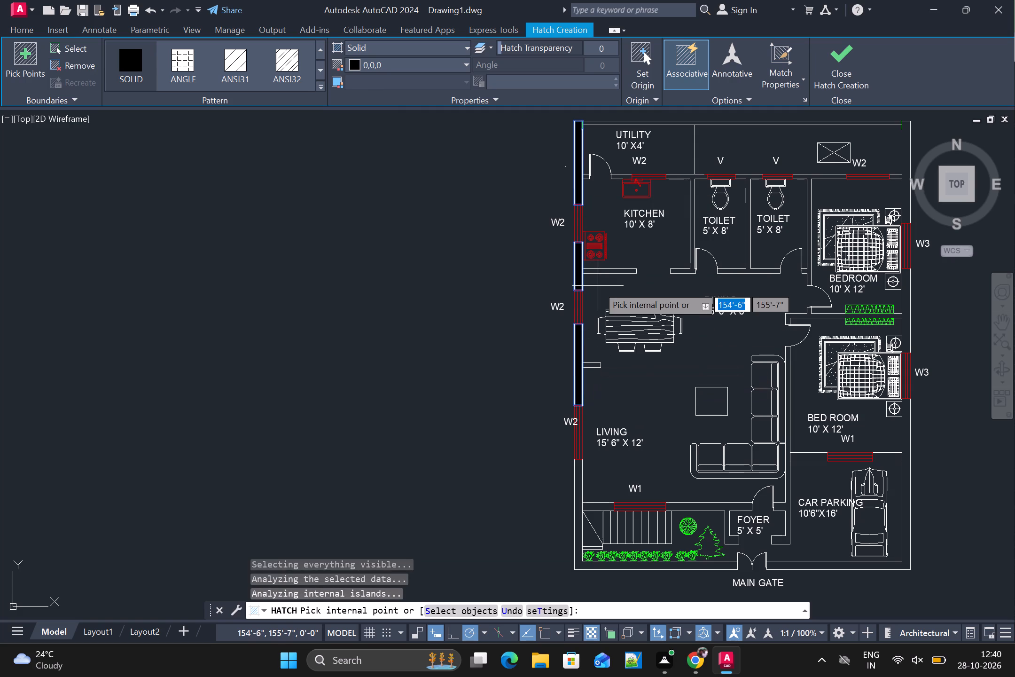
Add the kitchen's front wall, the short dining–living stub and the partition walls around both toilets to the black hatch.
click(603, 271)
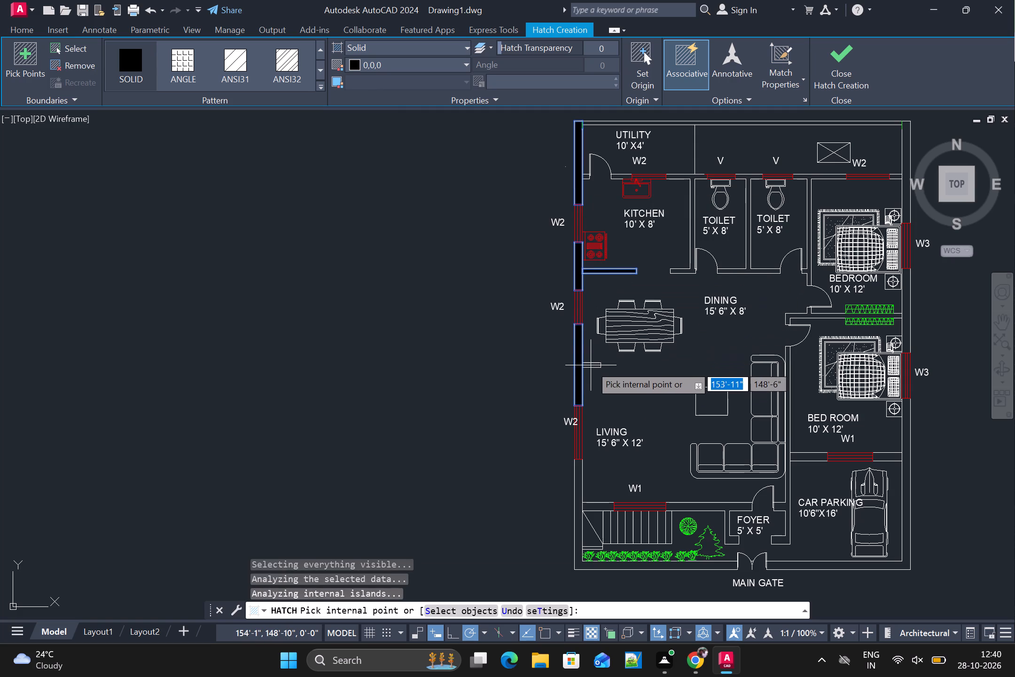
click(591, 365)
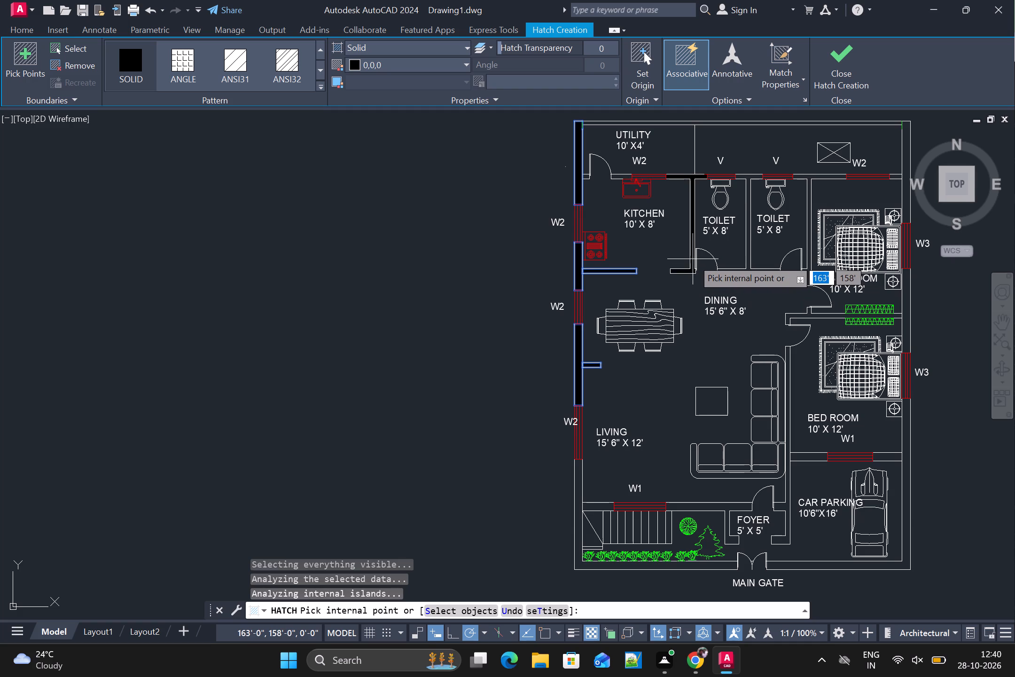
scroll(693, 259, up, 1)
click(693, 259)
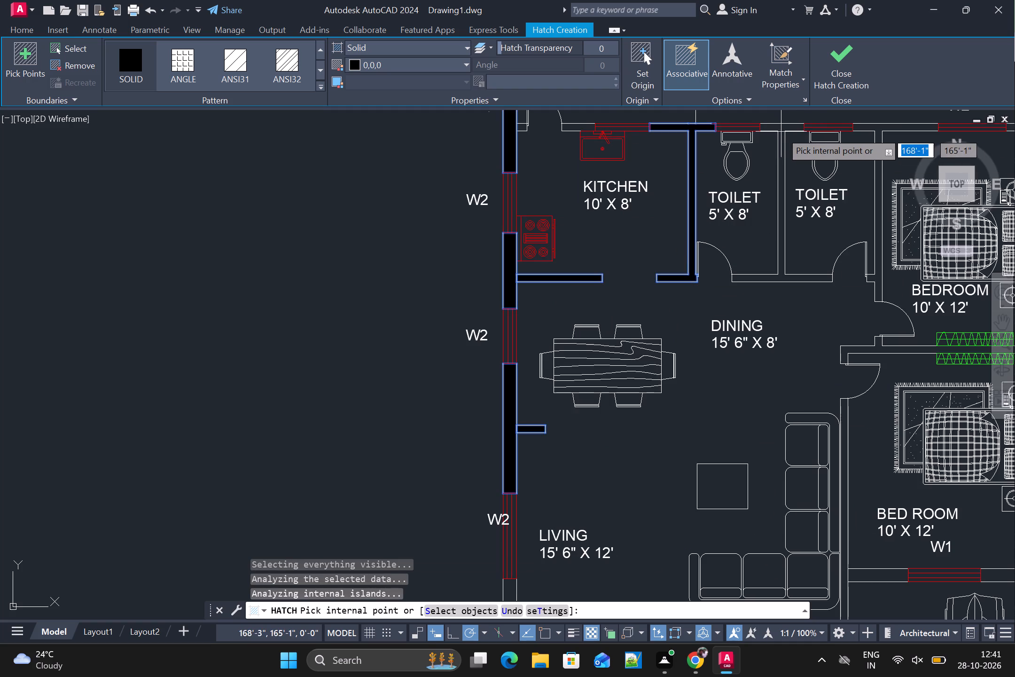
click(782, 132)
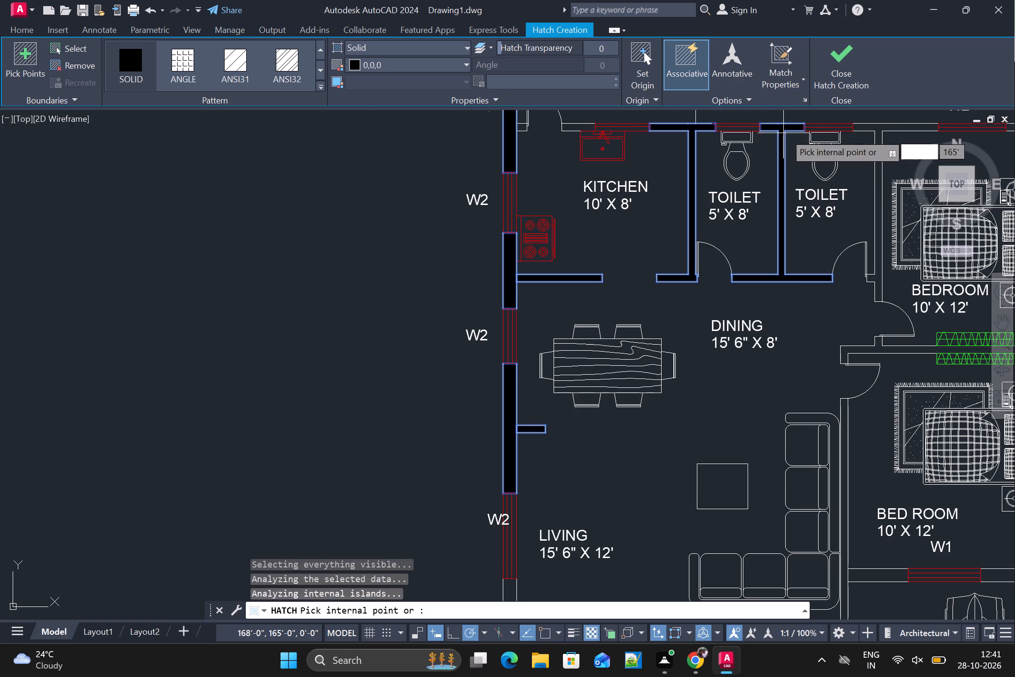
click(878, 142)
Add the wall segment between the outer wall and the living room's W1 window, behind the staircase, to the black hatch.
scroll(898, 255, down, 2)
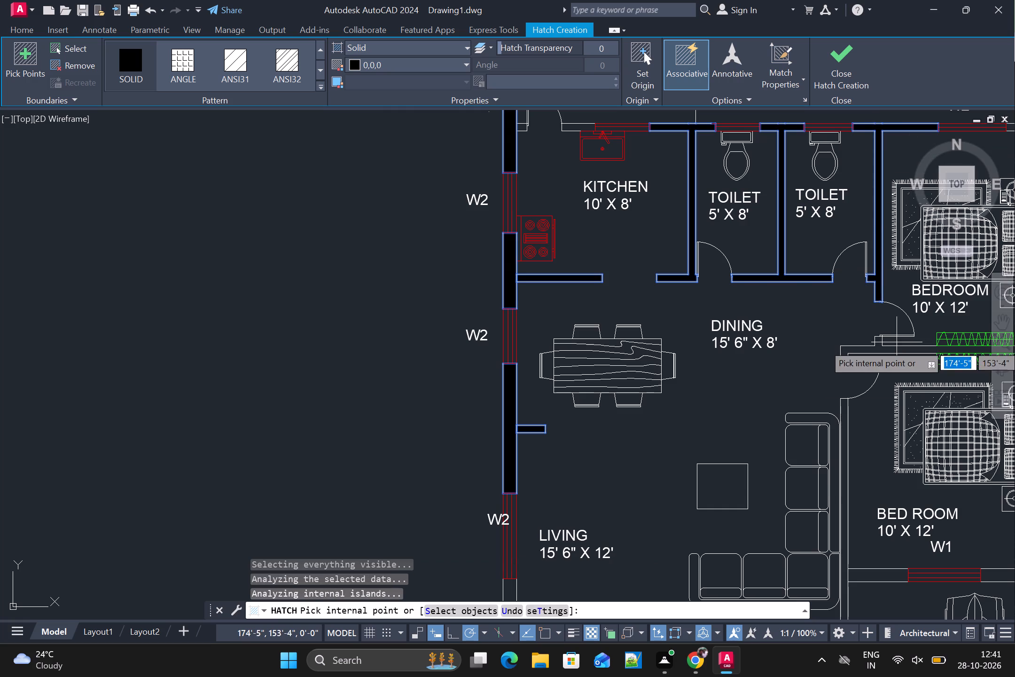
scroll(876, 389, down, 2)
middle_drag(748, 430, 748, 244)
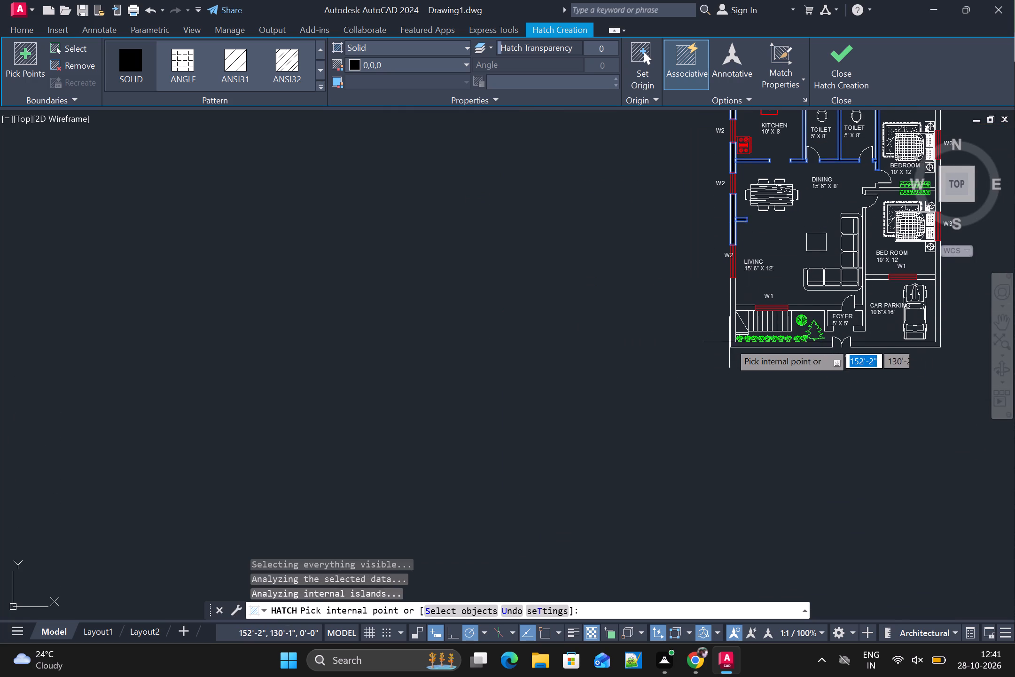
scroll(734, 315, up, 1)
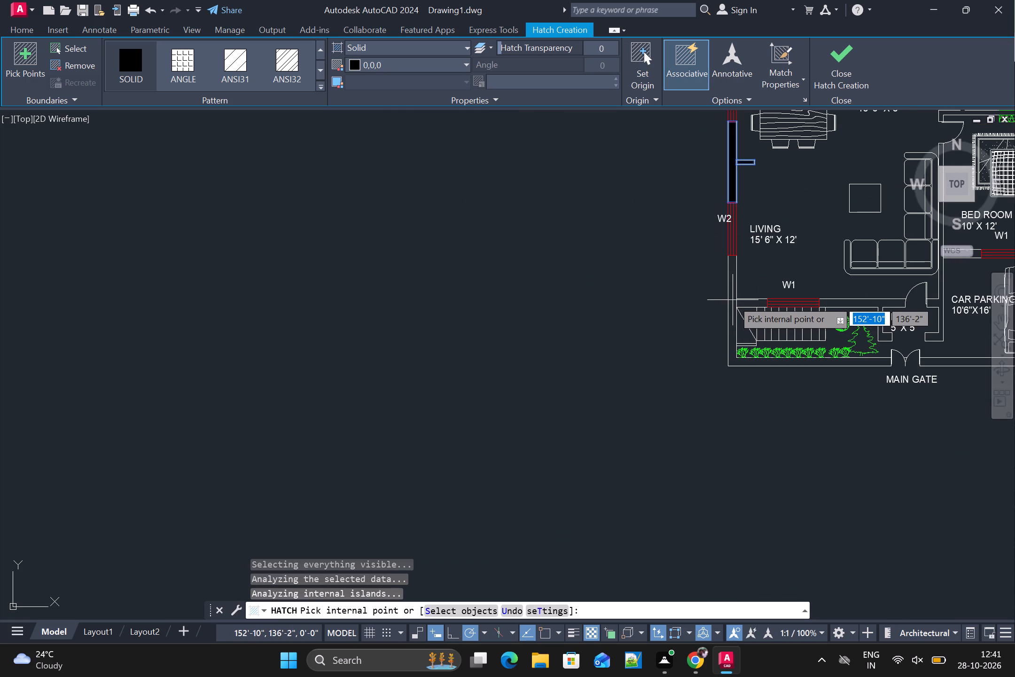
scroll(734, 299, up, 1)
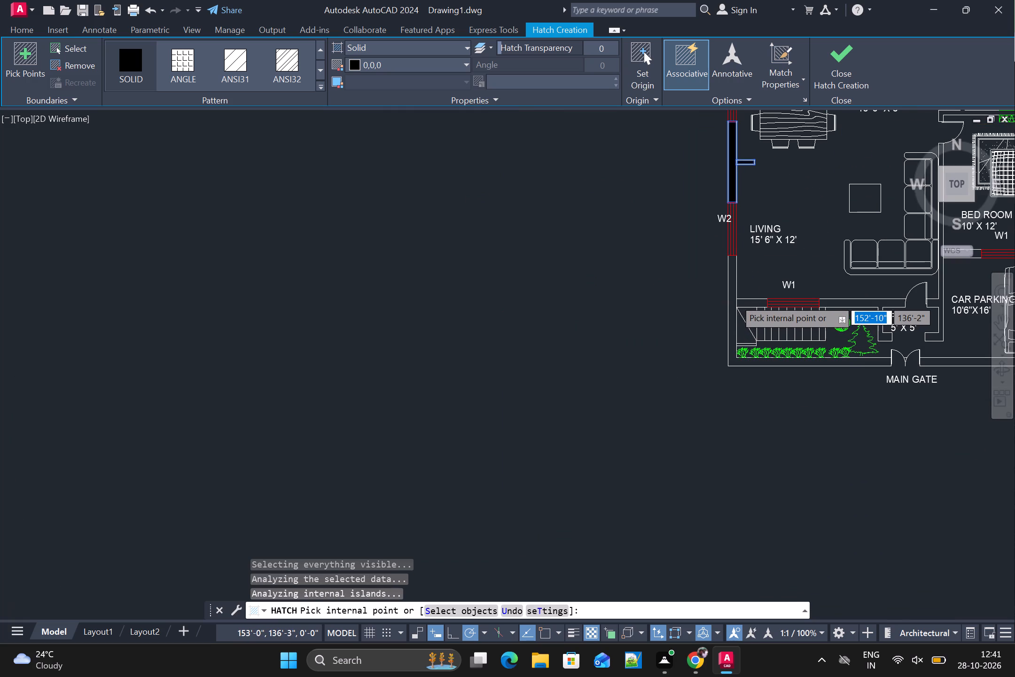
scroll(734, 299, up, 1)
click(746, 307)
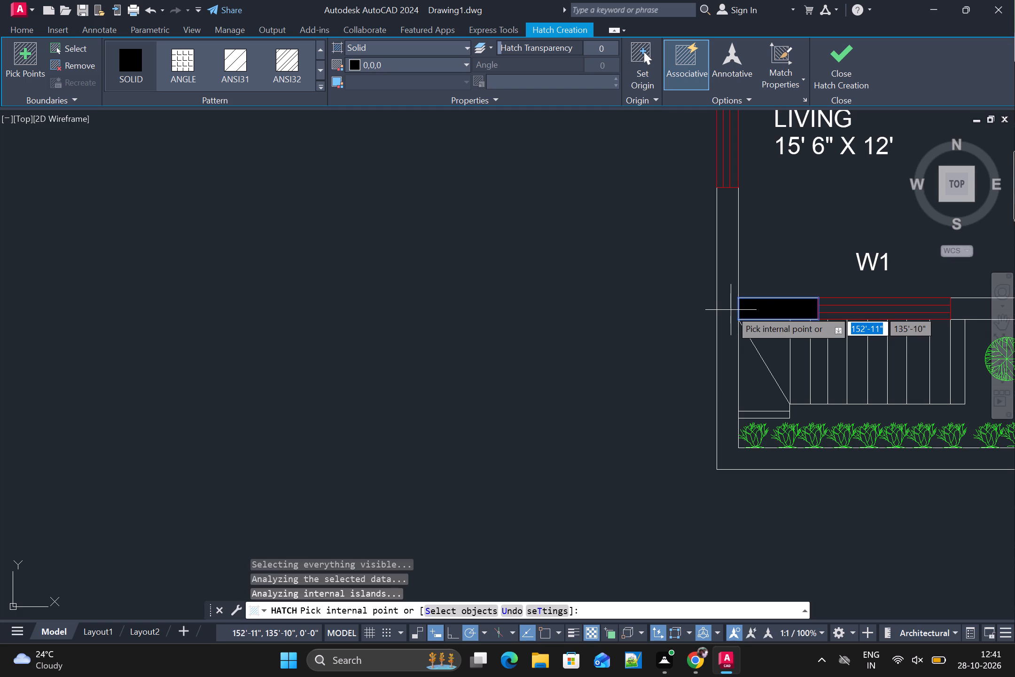
Add the walls around the car parking and foyer to the hatch, including the living–bedroom partition and the living room's front wall beside the main door.
scroll(731, 310, down, 2)
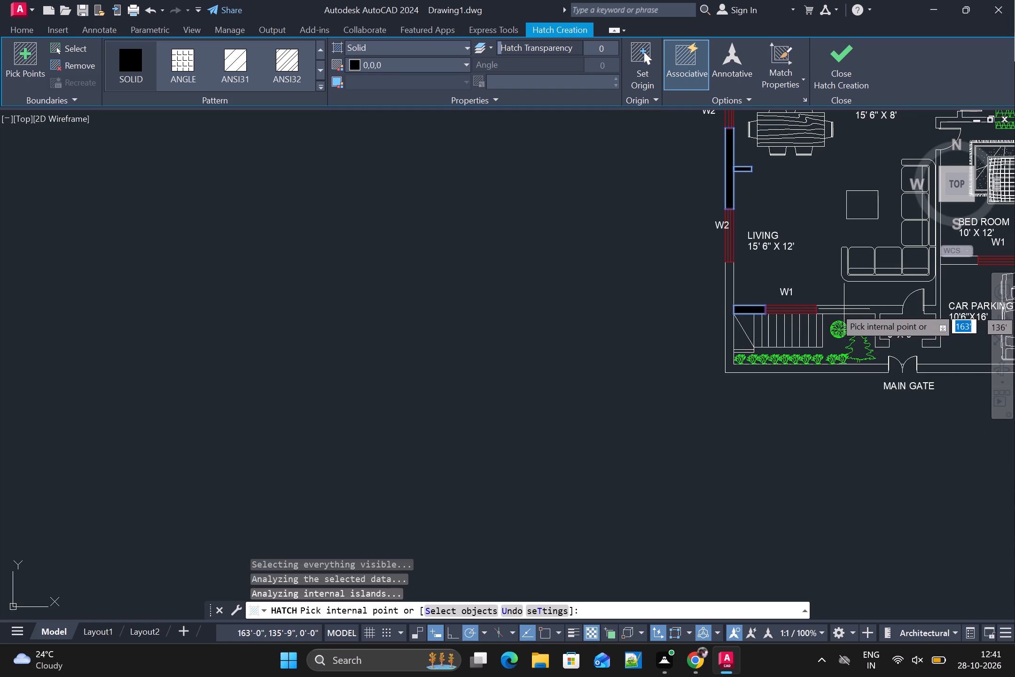
scroll(858, 308, down, 1)
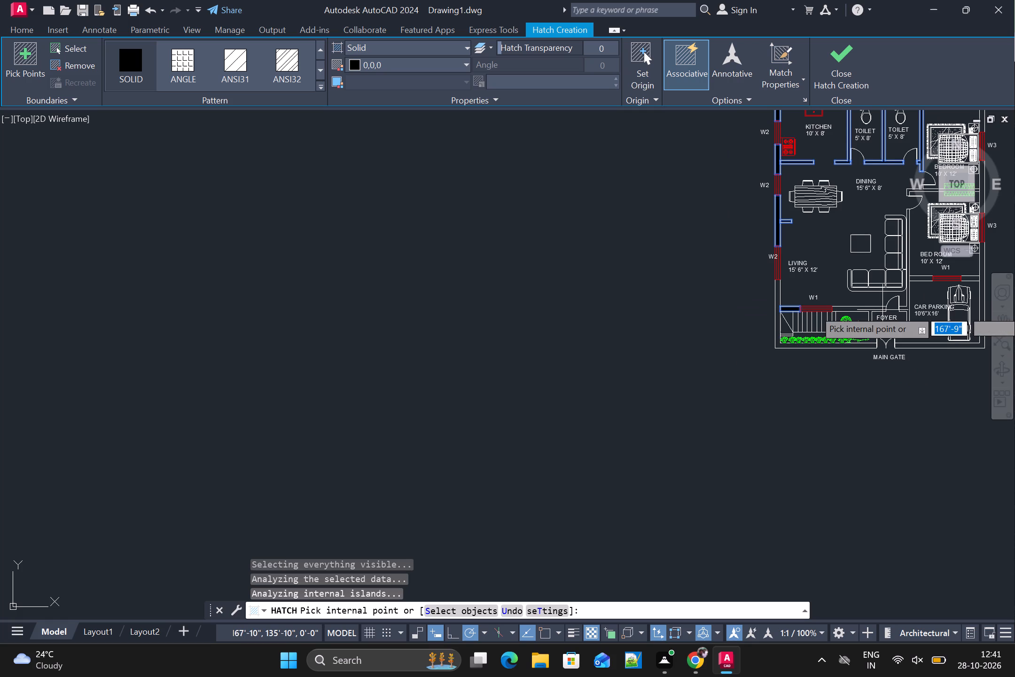
middle_drag(857, 311, 715, 310)
scroll(788, 280, up, 1)
click(784, 276)
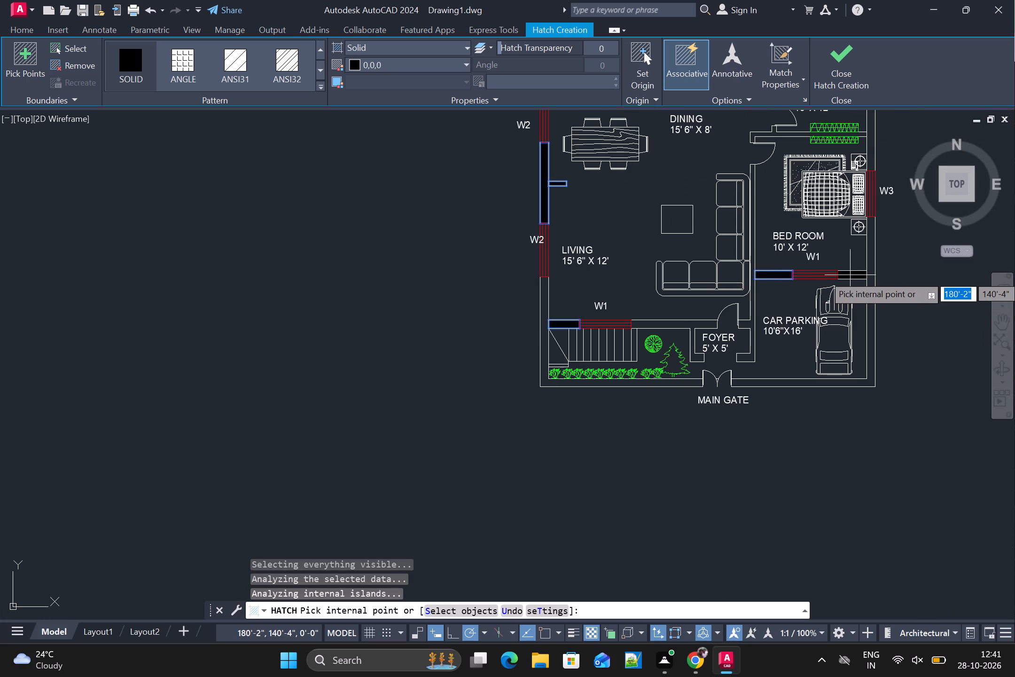
click(850, 275)
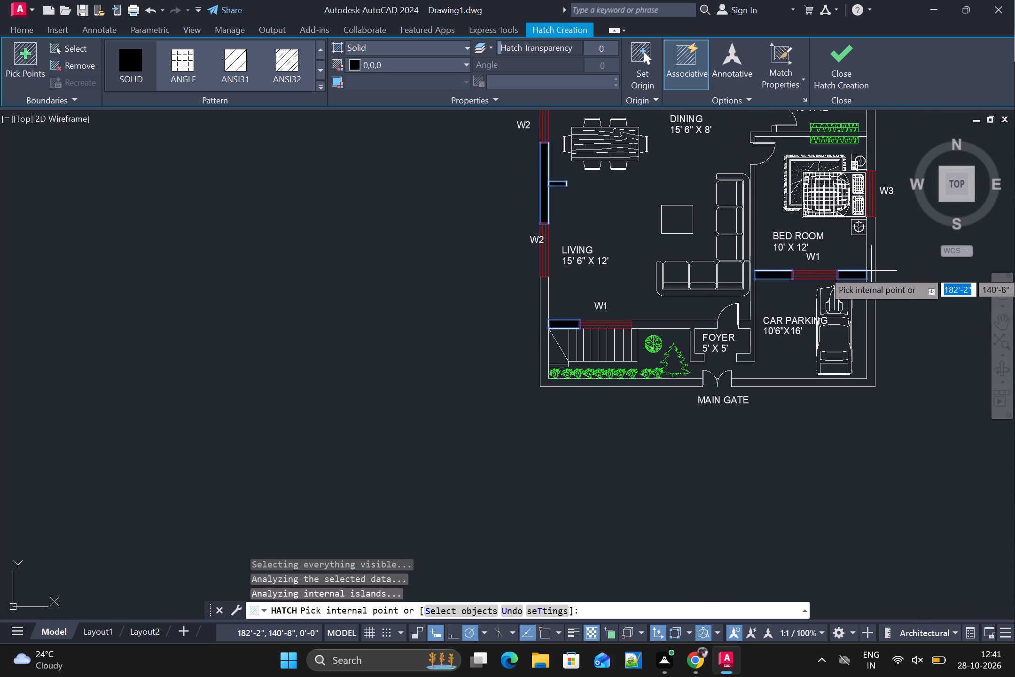
click(871, 271)
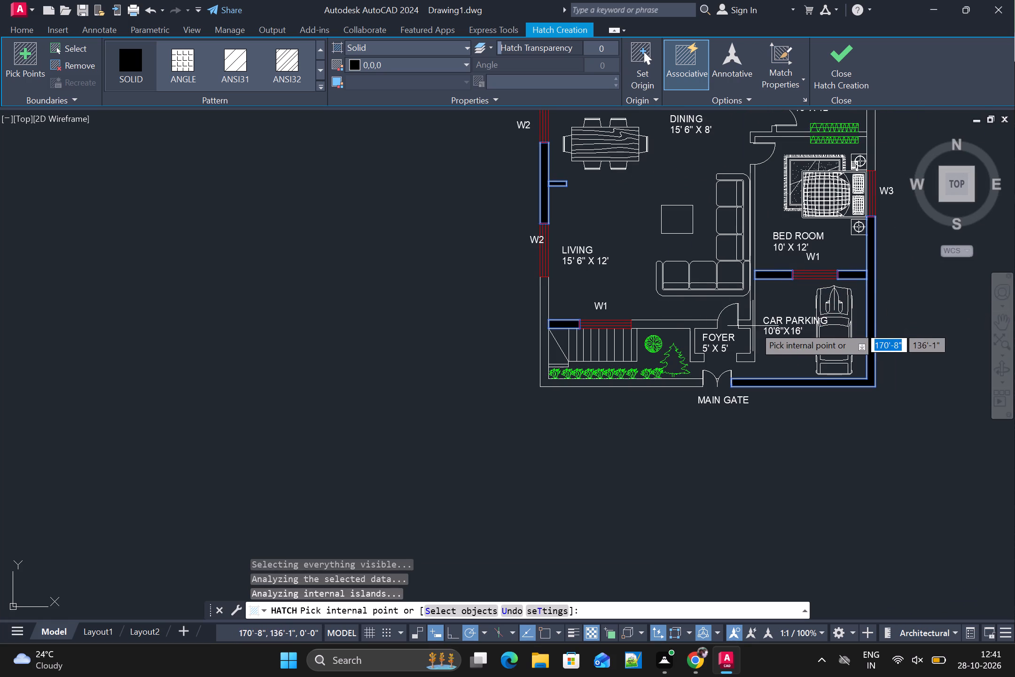
click(751, 324)
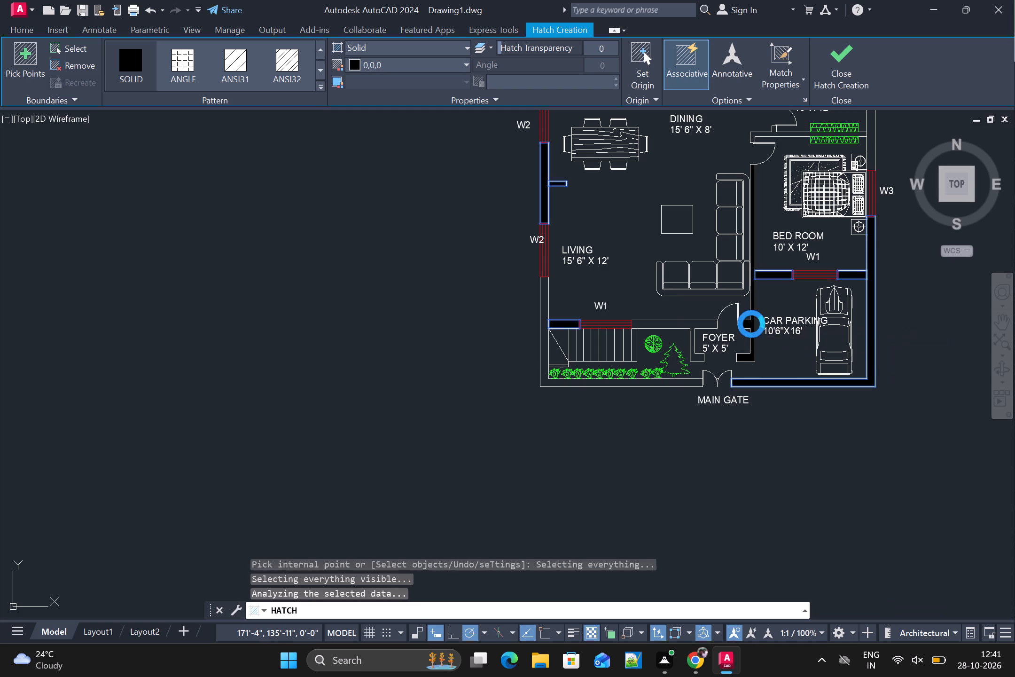
click(688, 325)
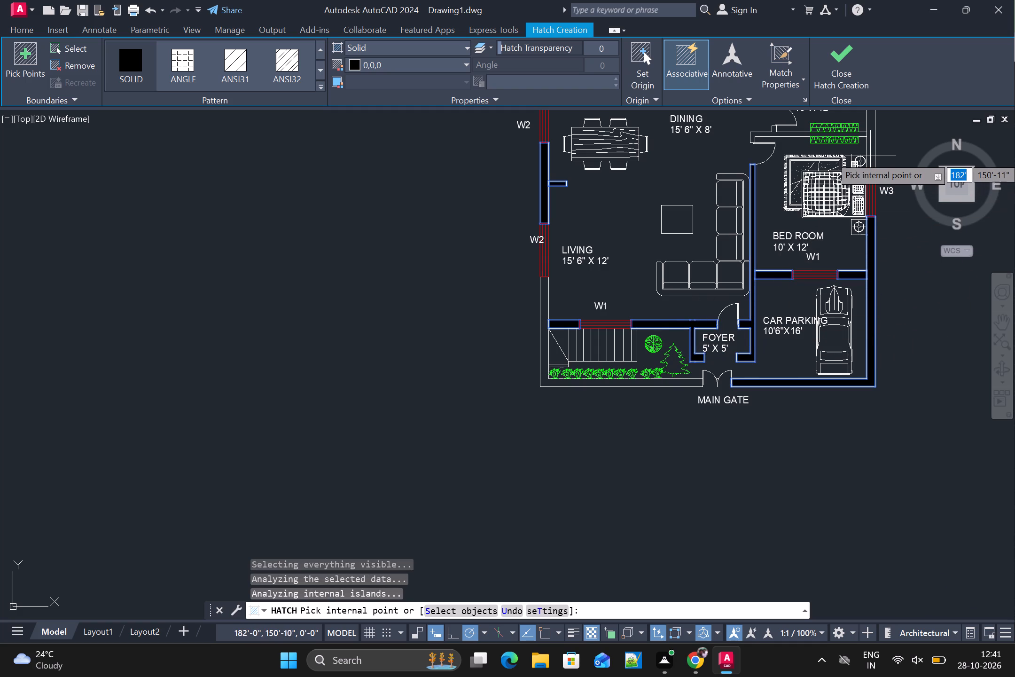
Add the partition between the two bedrooms and the outer wall segment between their W3 windows to the black hatch.
scroll(870, 156, down, 2)
middle_drag(870, 158, 794, 220)
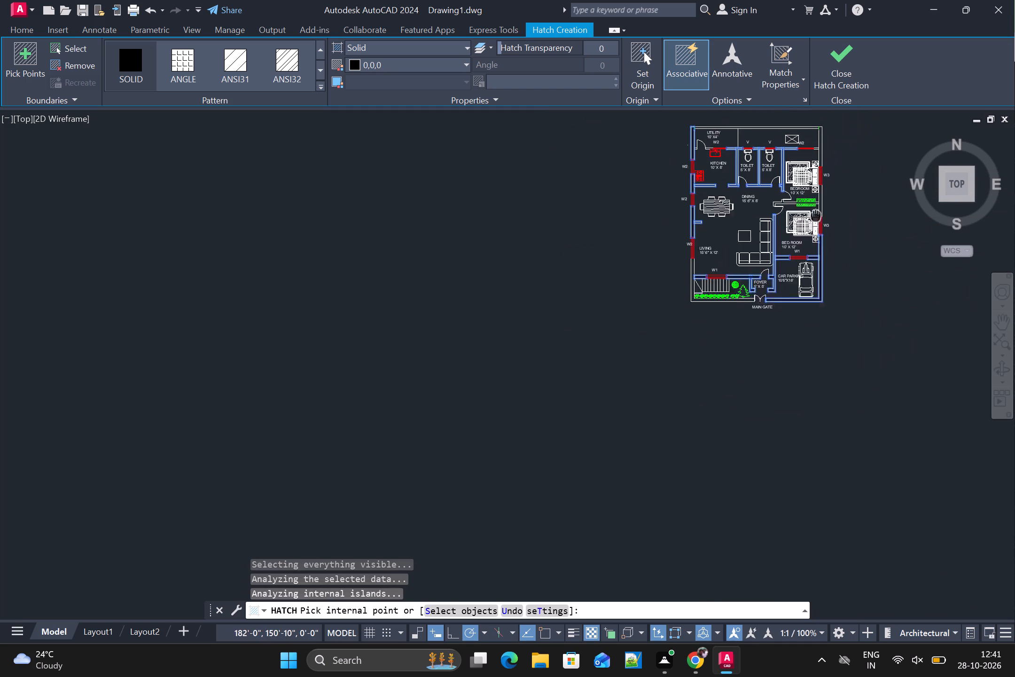
middle_drag(794, 220, 783, 221)
scroll(790, 217, up, 3)
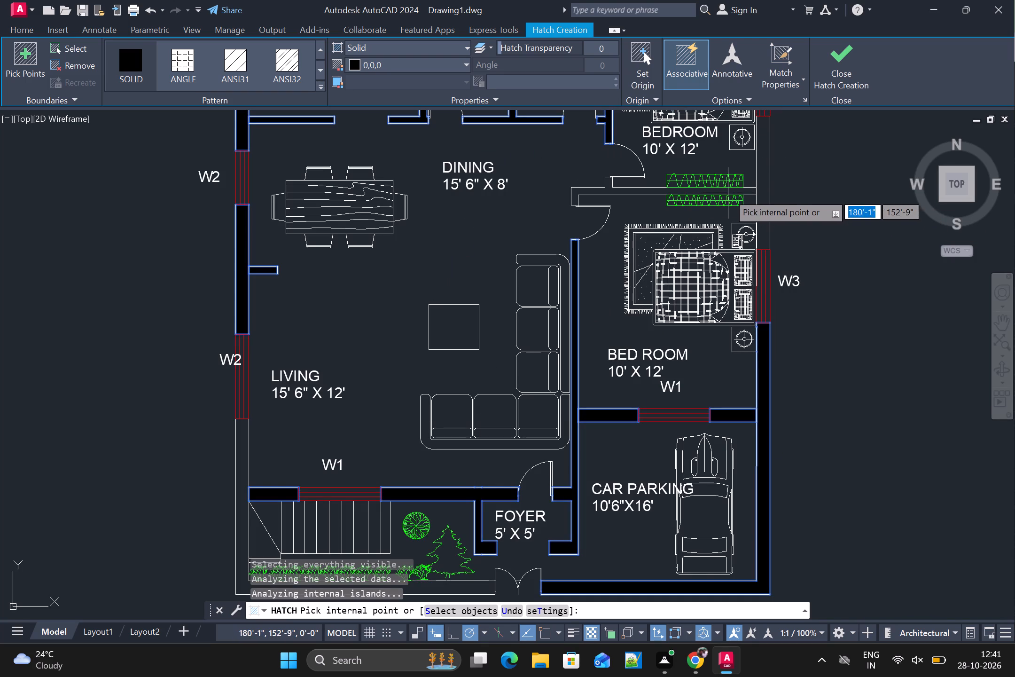
click(661, 189)
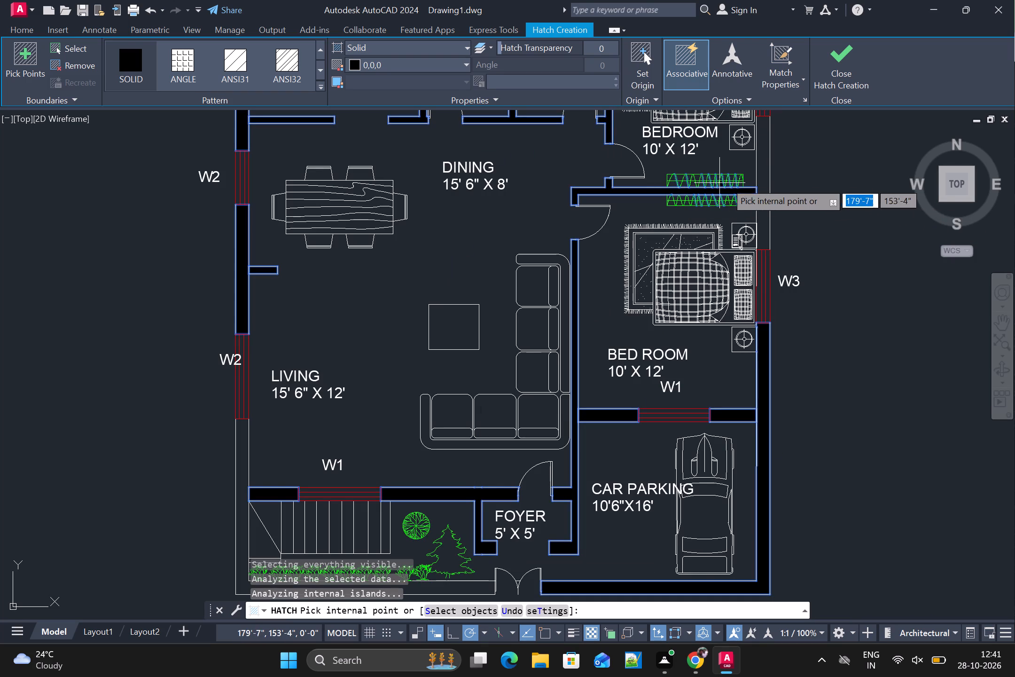
click(764, 177)
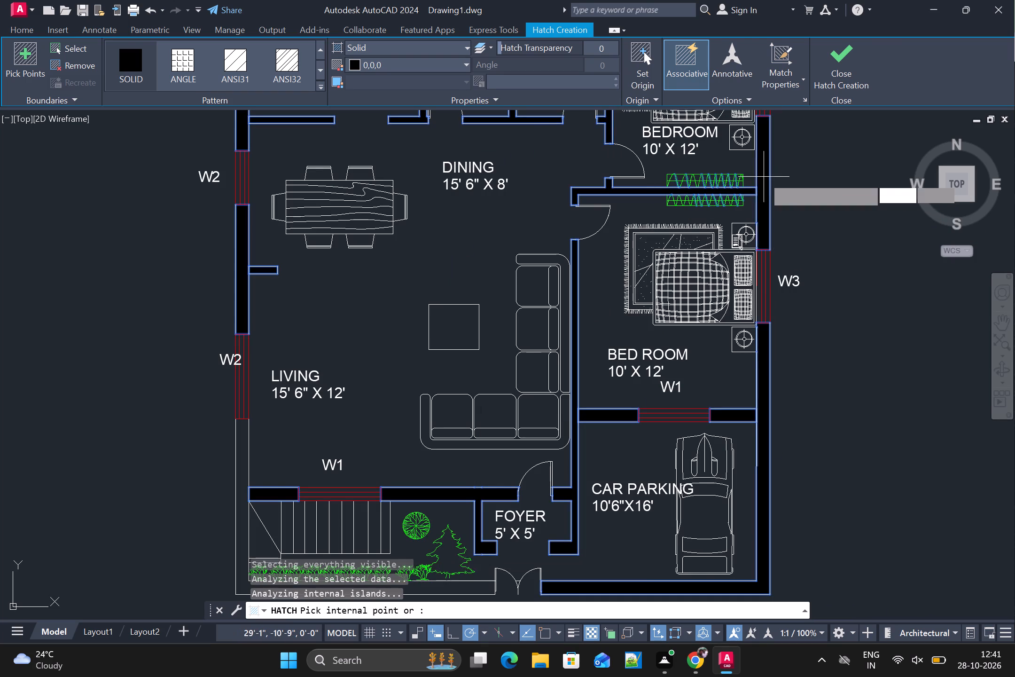
Add the short wall beside the rear bedroom's W2 window and the outer wall above its W3 window to the black hatch.
scroll(760, 181, down, 3)
middle_drag(759, 175, 687, 307)
scroll(685, 289, up, 2)
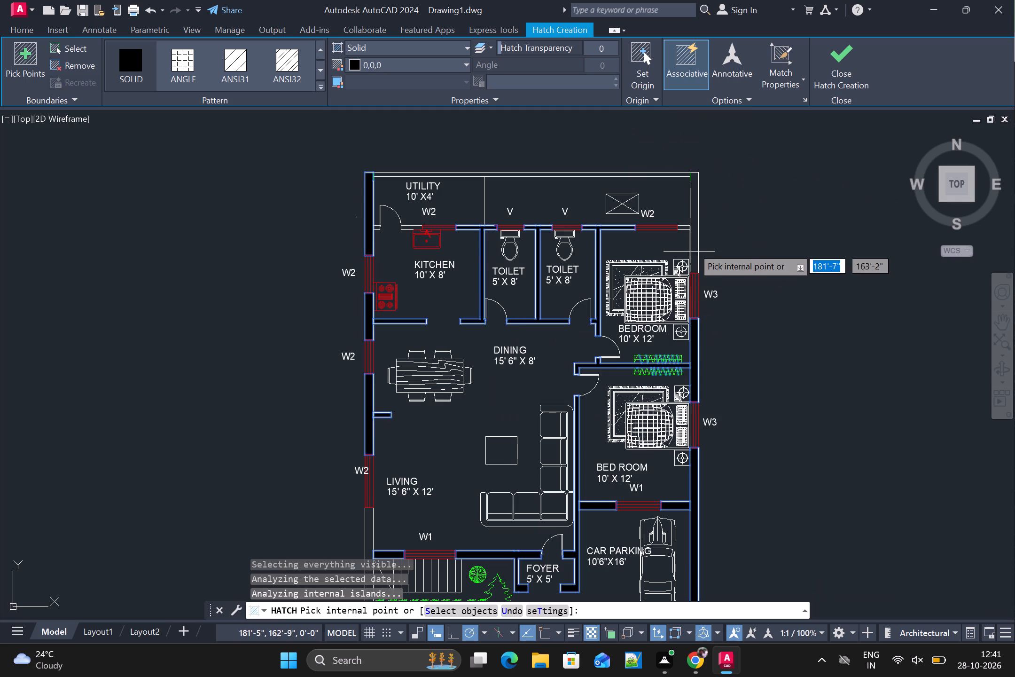
scroll(698, 236, up, 1)
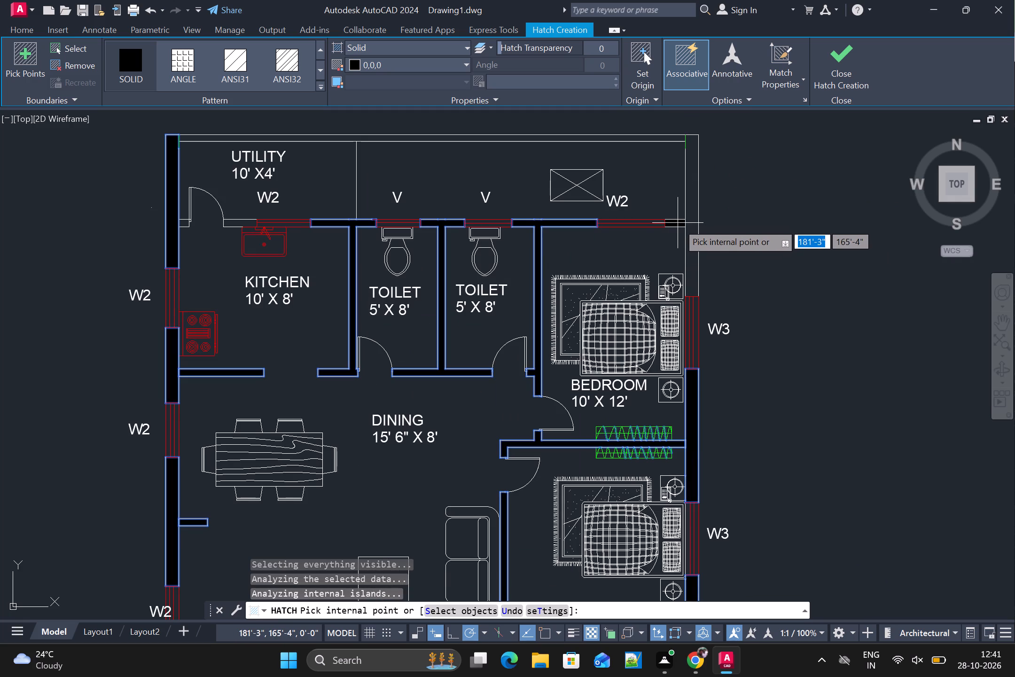
click(678, 223)
click(692, 222)
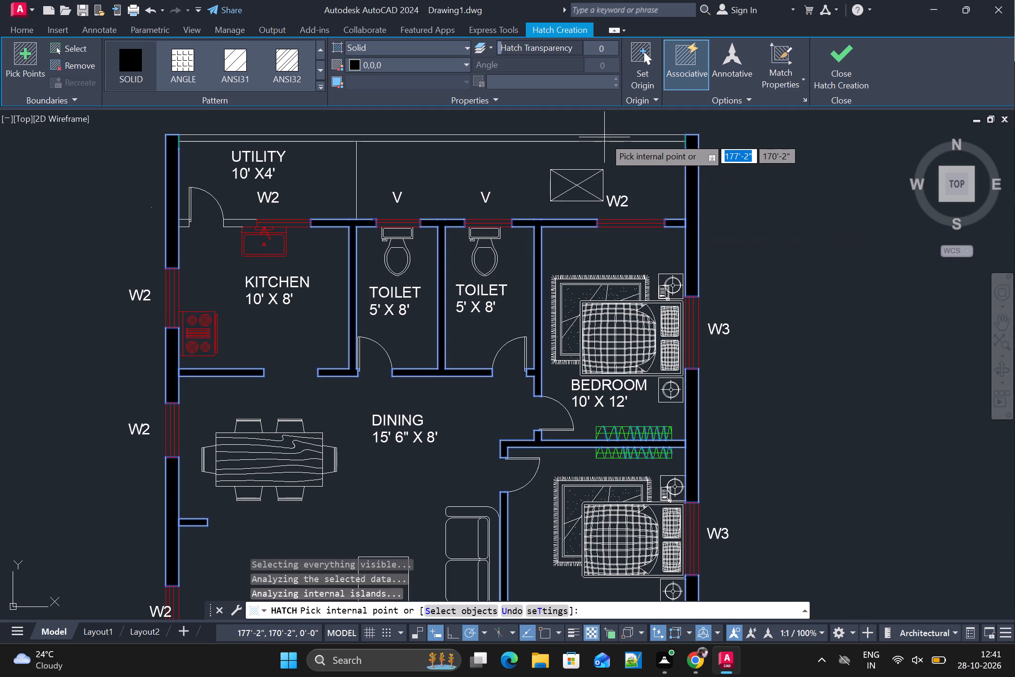
Add the outer wall running from the living room's W2 window around the staircase and garden to the main gate, and finish the black hatch.
scroll(720, 232, down, 2)
scroll(757, 354, down, 1)
middle_drag(680, 436, 682, 402)
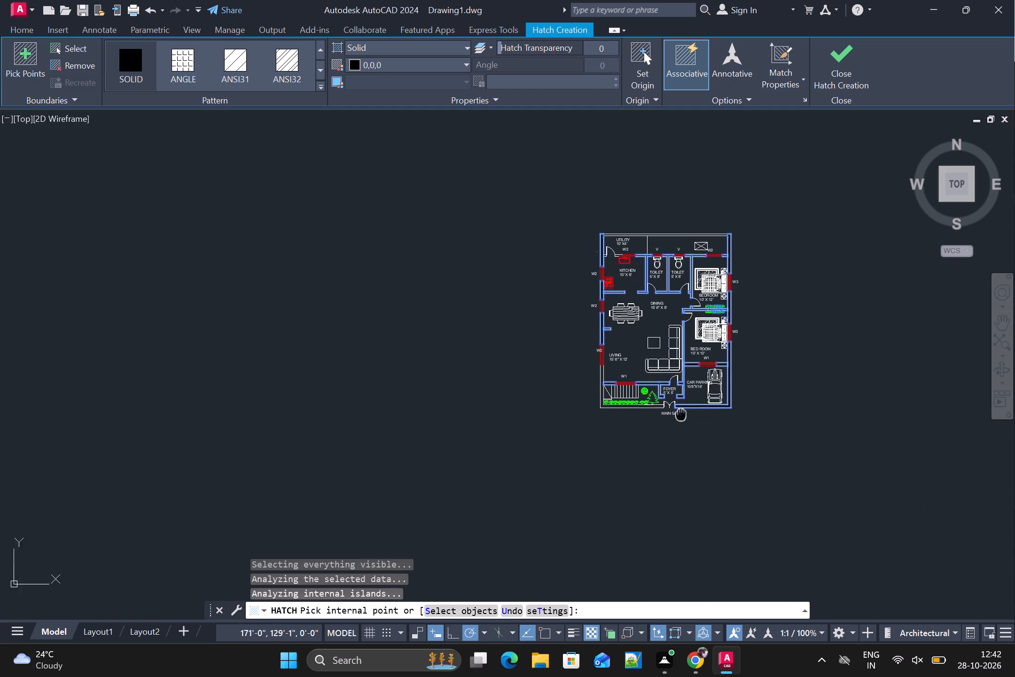
middle_drag(682, 402, 684, 381)
scroll(648, 297, up, 1)
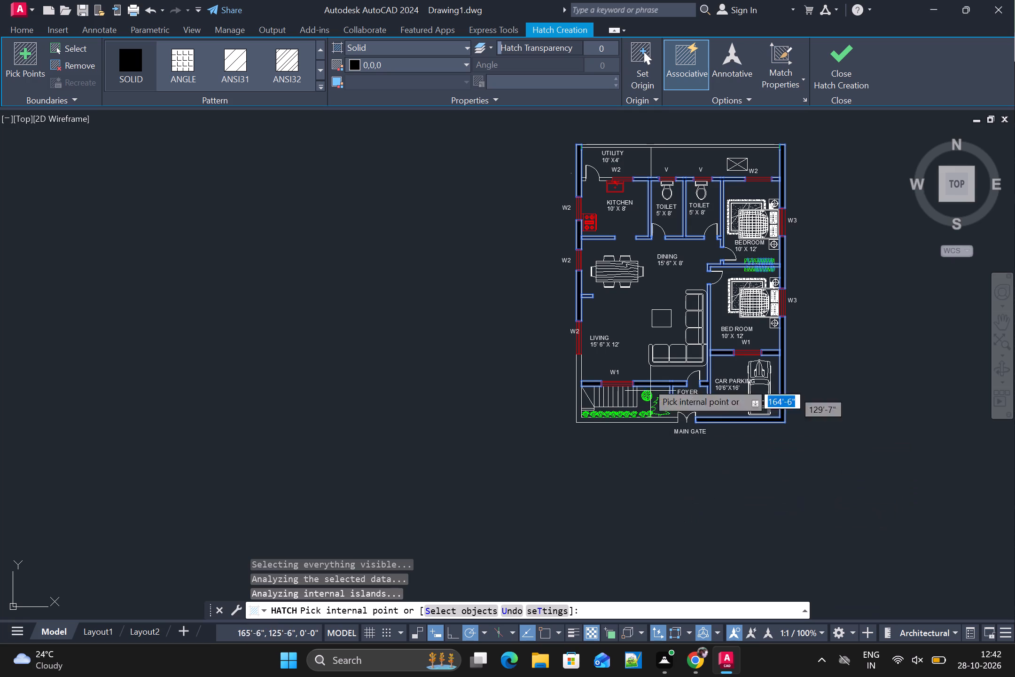
scroll(593, 382, up, 2)
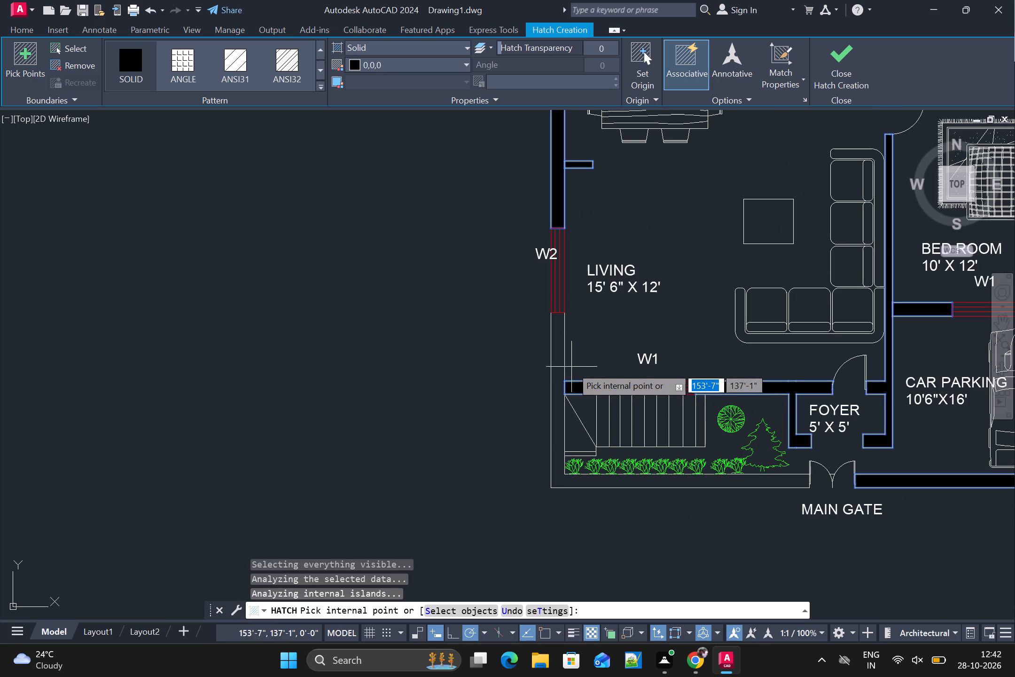
click(555, 361)
scroll(574, 363, down, 1)
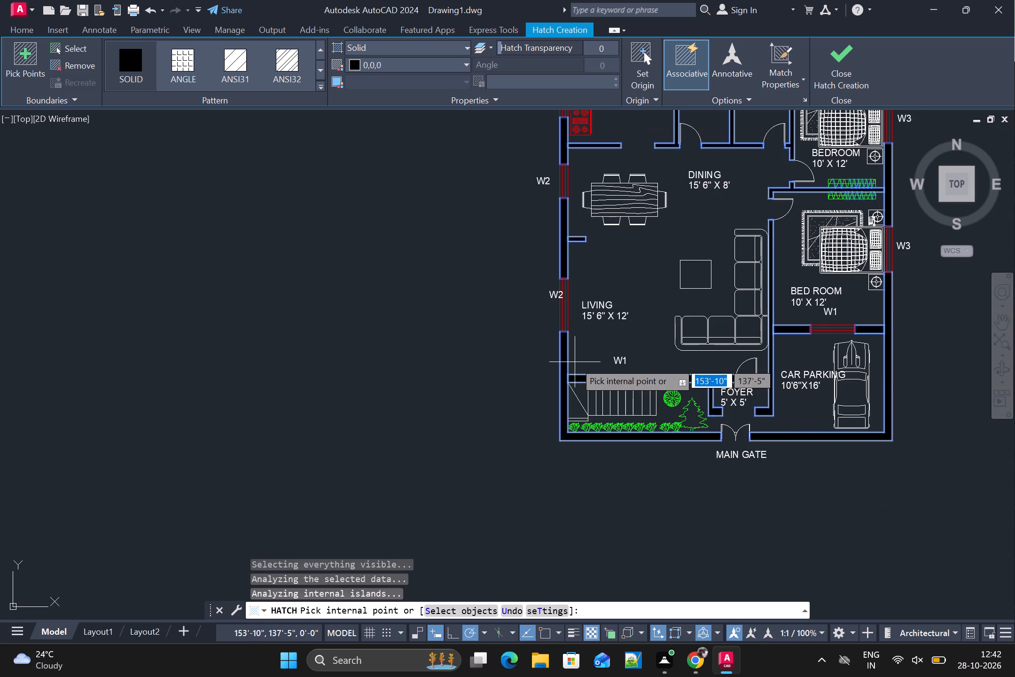
scroll(581, 357, down, 1)
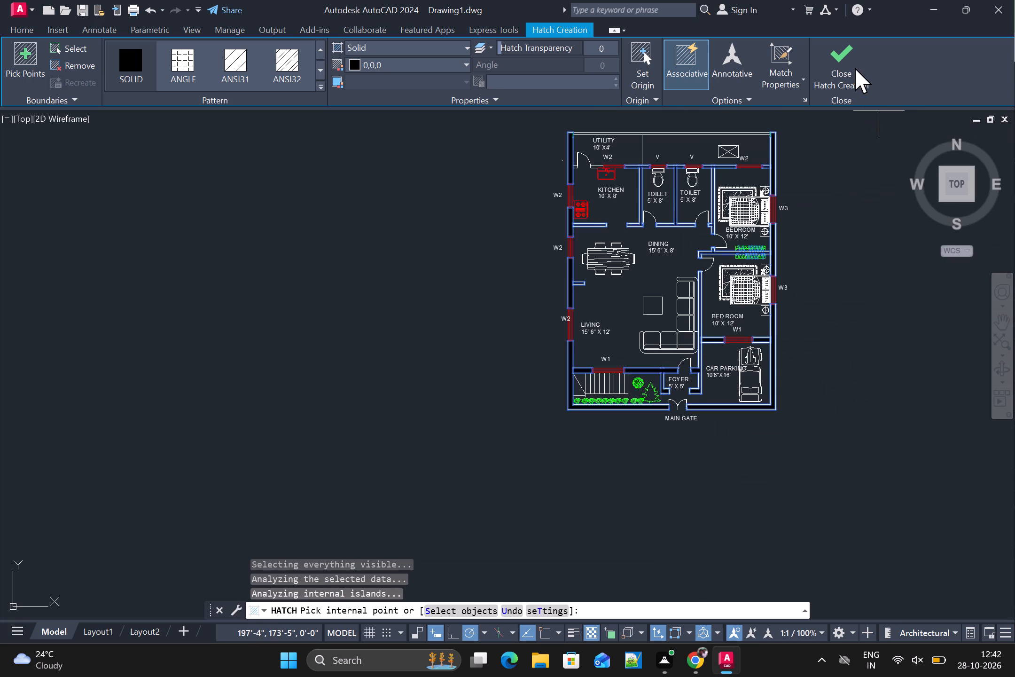
click(855, 68)
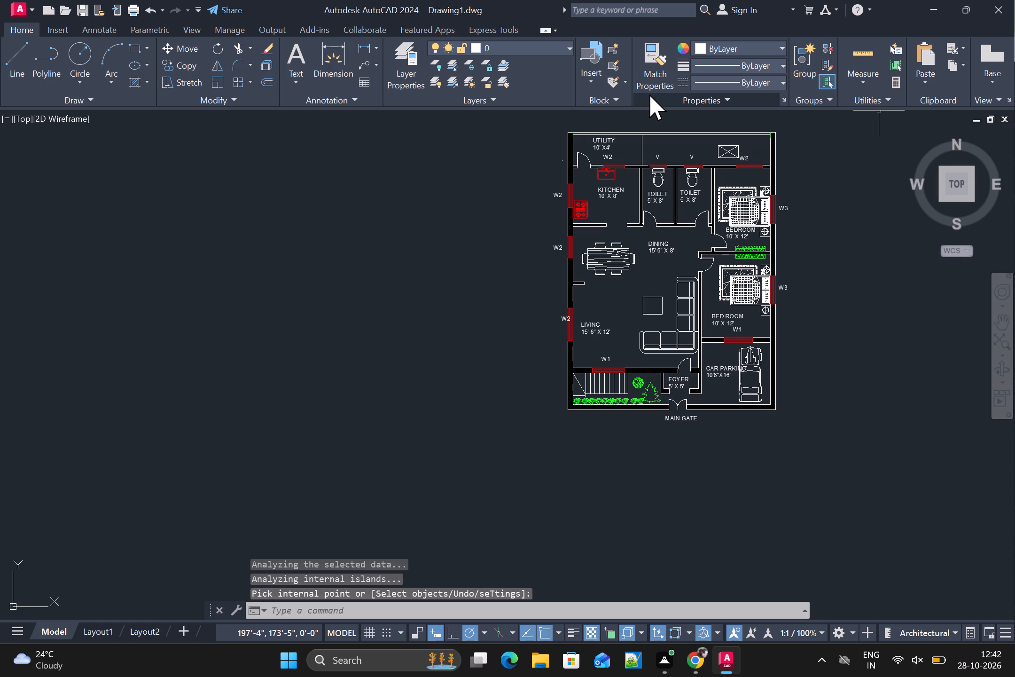
Fill the thin rear boundary wall behind the utility area with a solid hatch in grey 99,100,102.
text(H)
key(space)
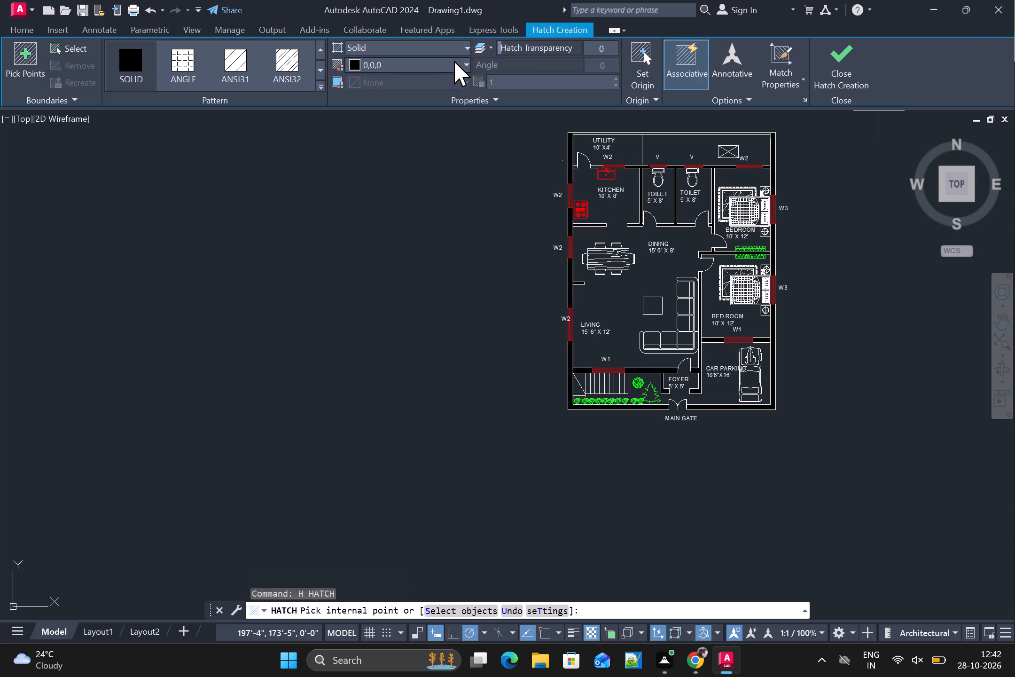
click(454, 63)
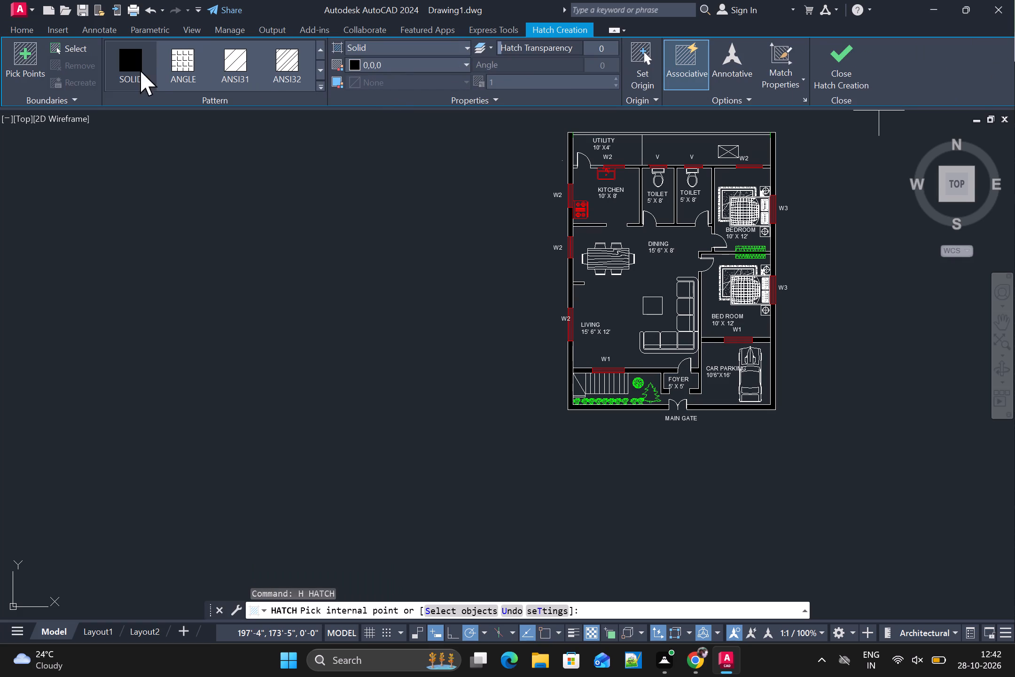
click(140, 74)
click(453, 64)
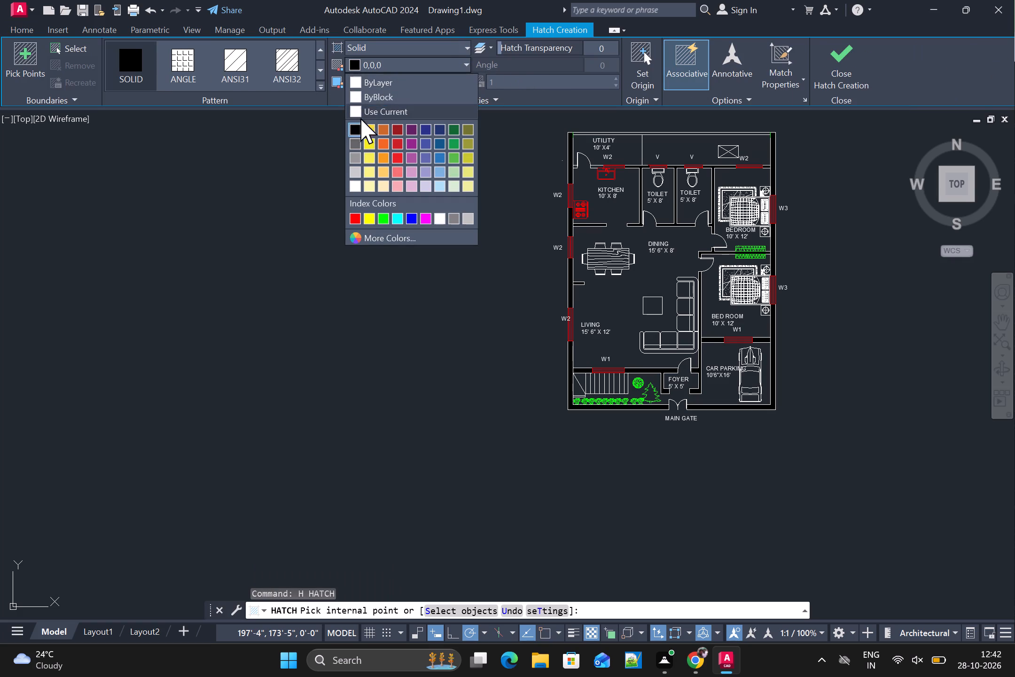
click(353, 144)
scroll(663, 142, up, 1)
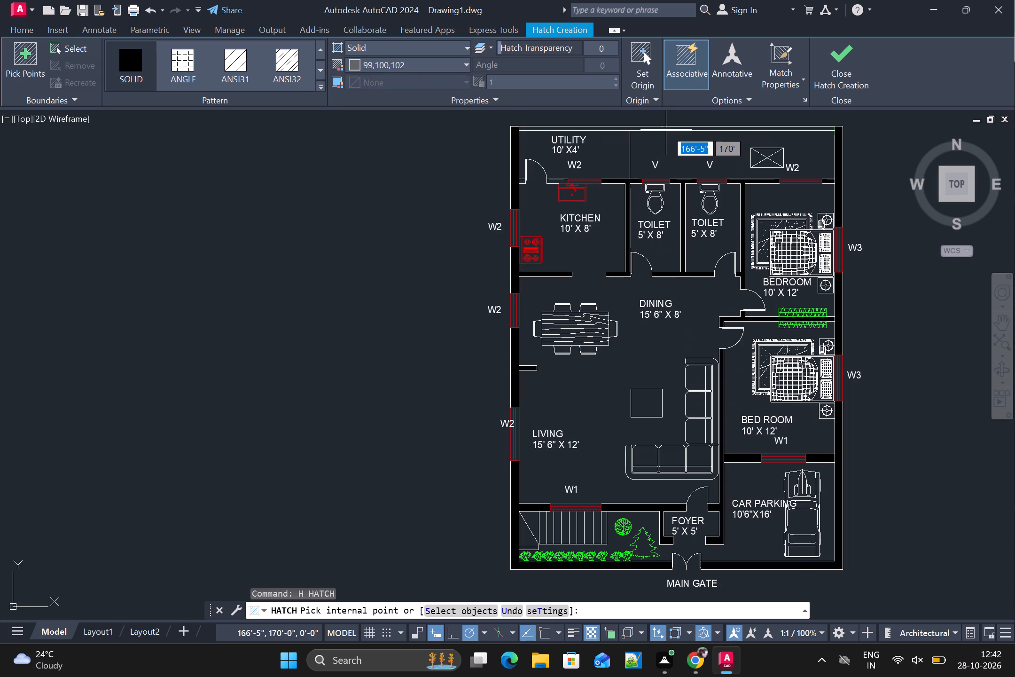
scroll(667, 127, up, 2)
click(667, 128)
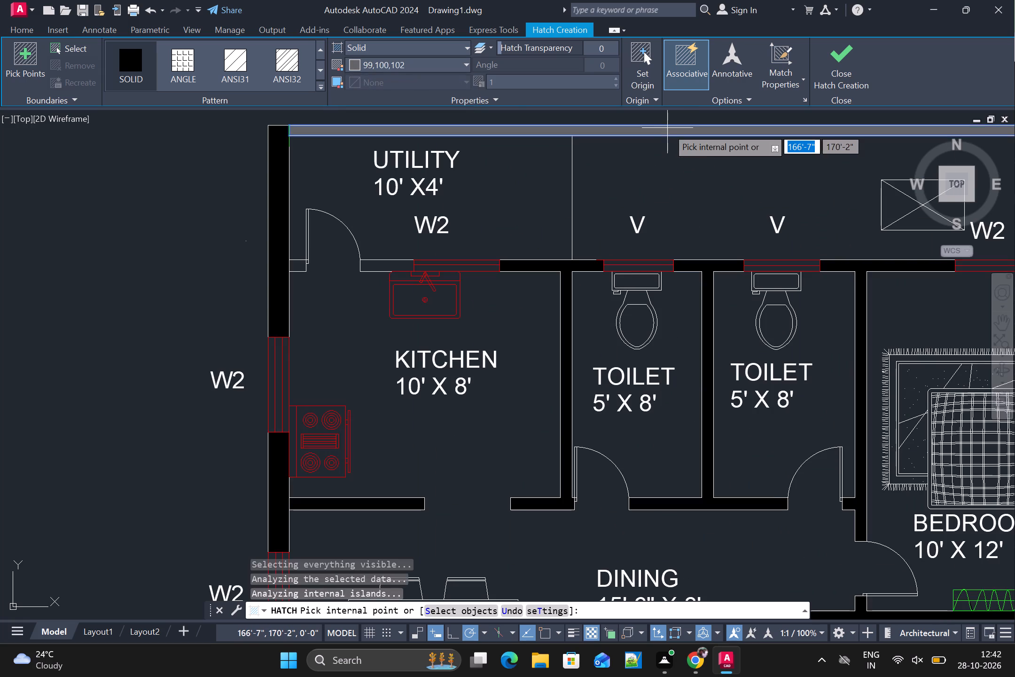
scroll(670, 131, down, 3)
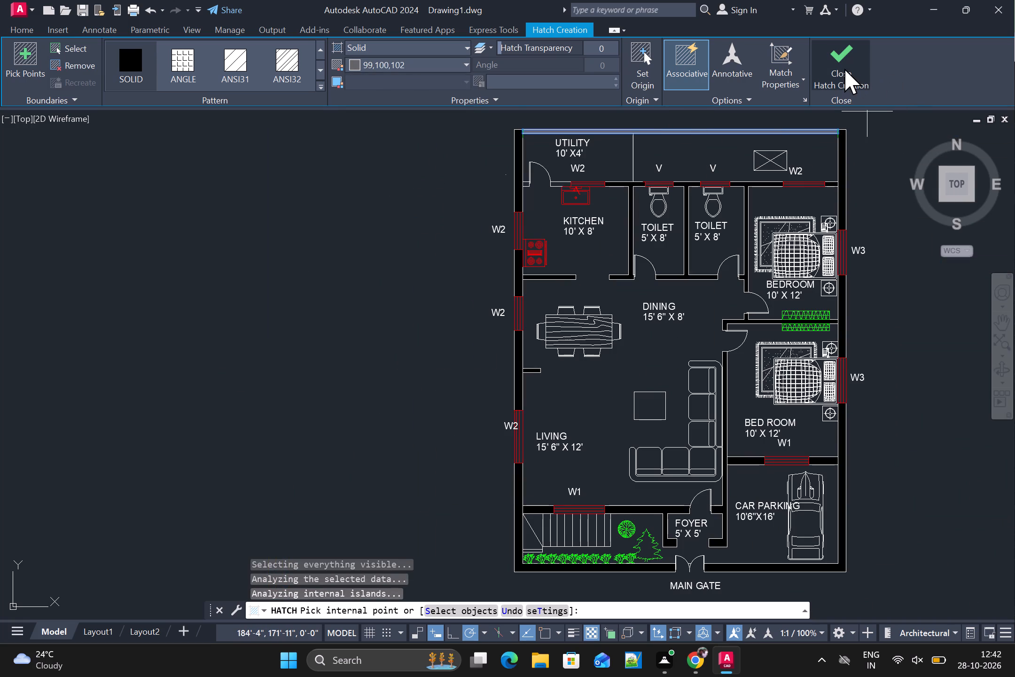
click(844, 69)
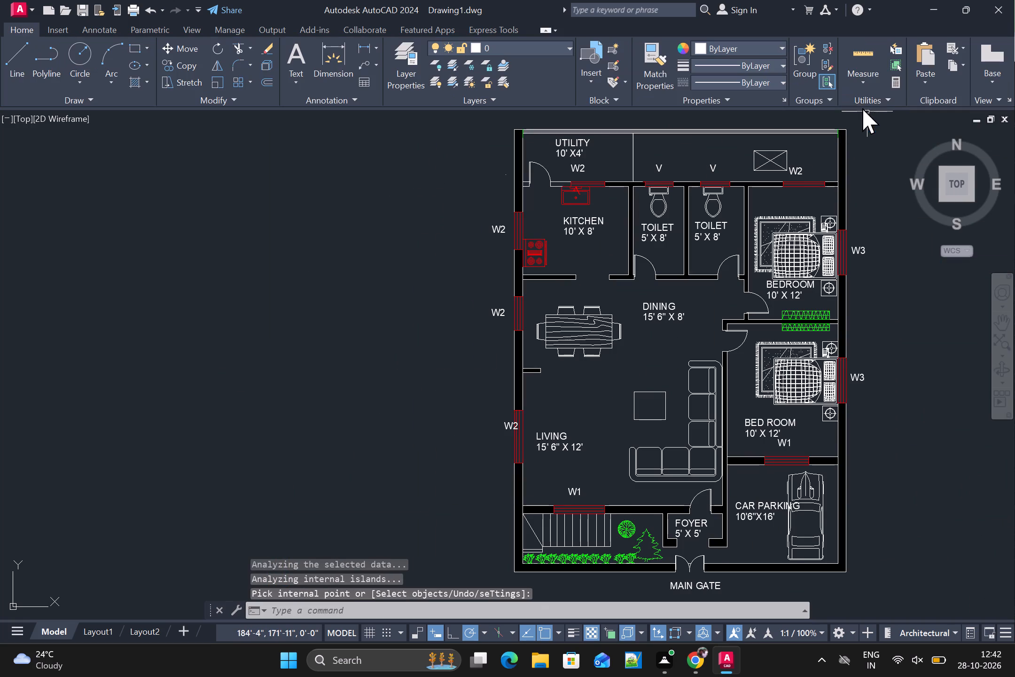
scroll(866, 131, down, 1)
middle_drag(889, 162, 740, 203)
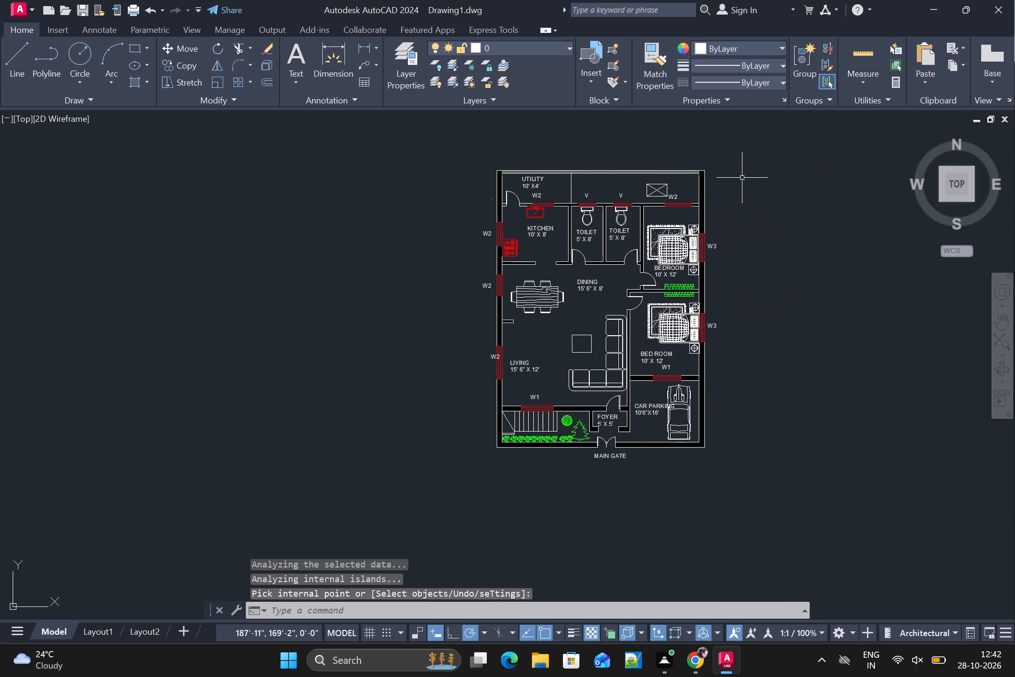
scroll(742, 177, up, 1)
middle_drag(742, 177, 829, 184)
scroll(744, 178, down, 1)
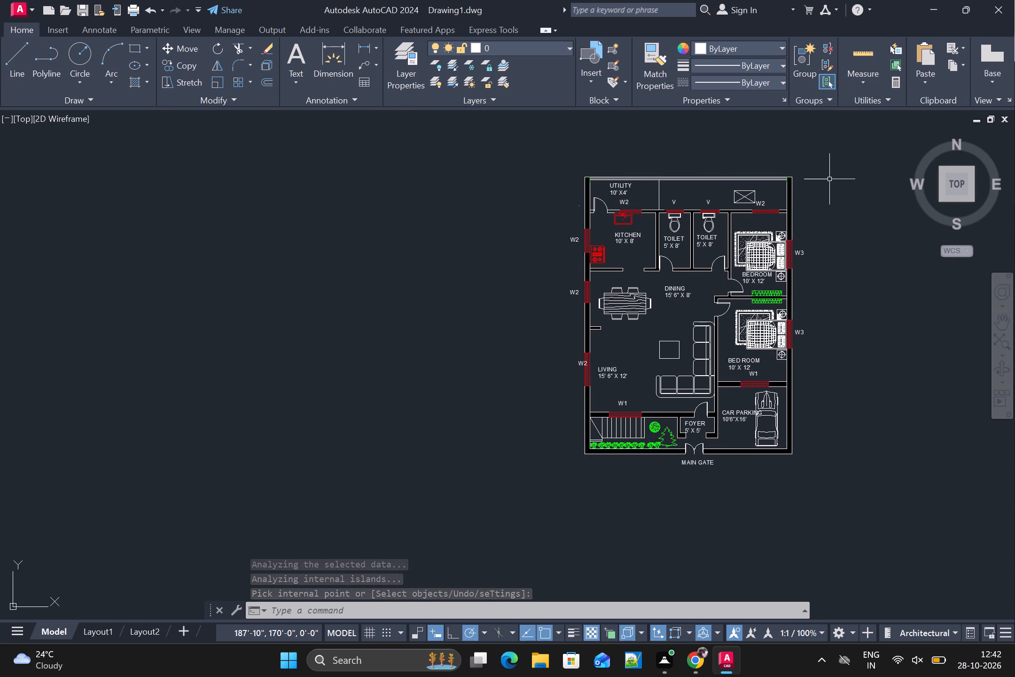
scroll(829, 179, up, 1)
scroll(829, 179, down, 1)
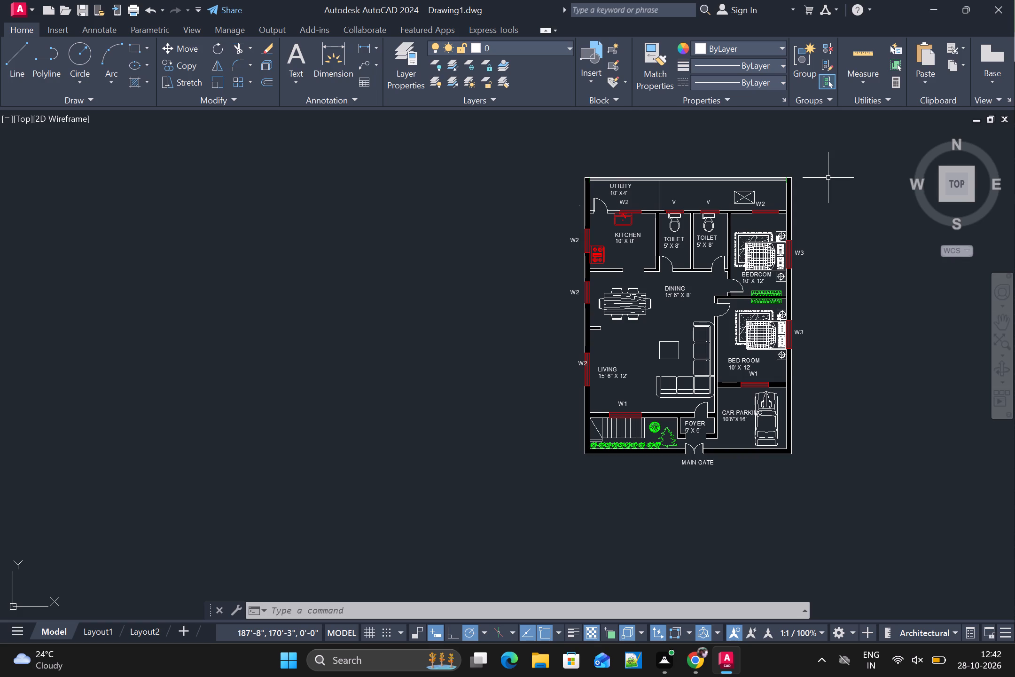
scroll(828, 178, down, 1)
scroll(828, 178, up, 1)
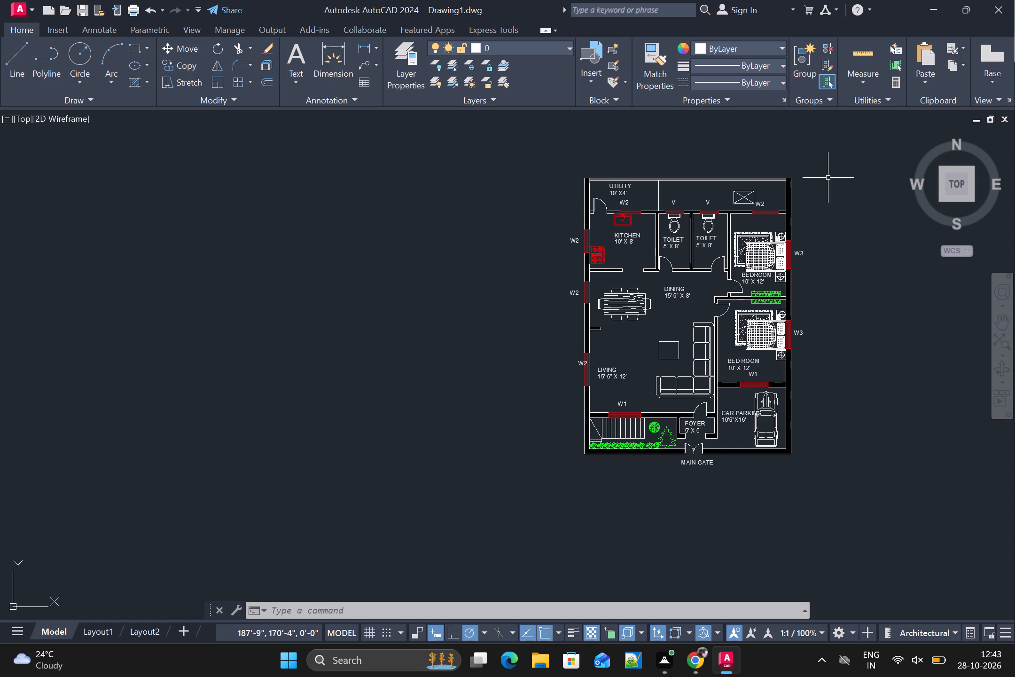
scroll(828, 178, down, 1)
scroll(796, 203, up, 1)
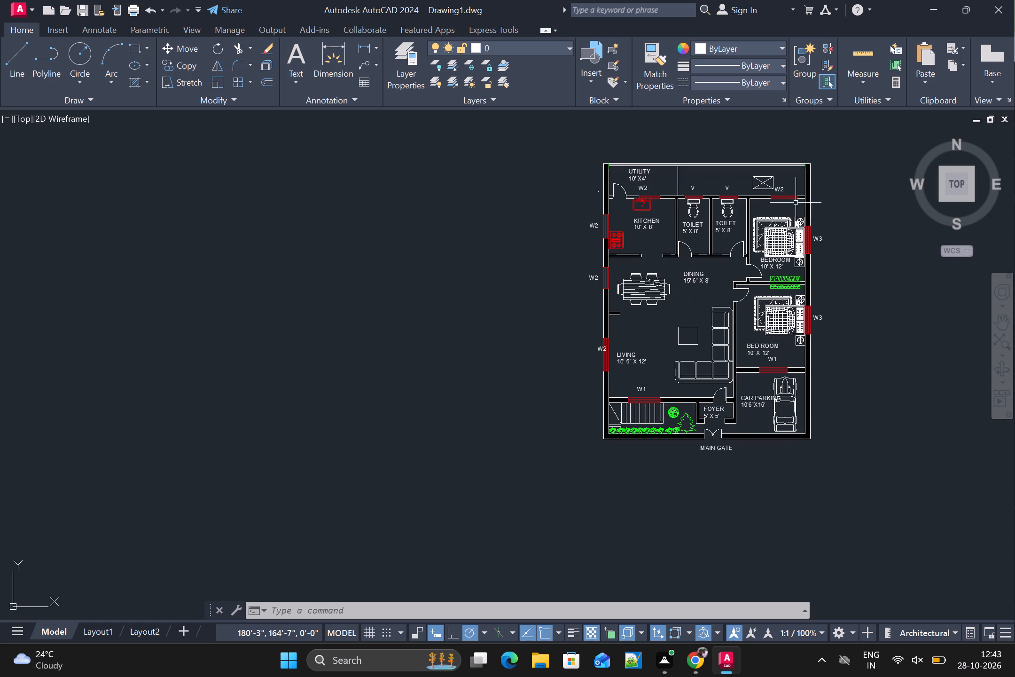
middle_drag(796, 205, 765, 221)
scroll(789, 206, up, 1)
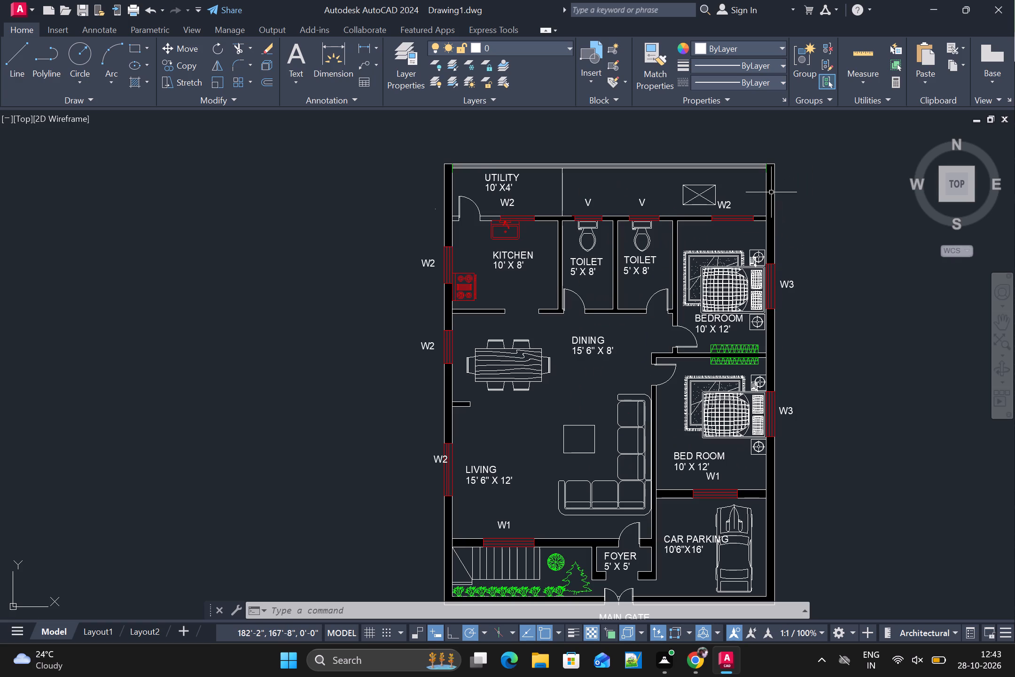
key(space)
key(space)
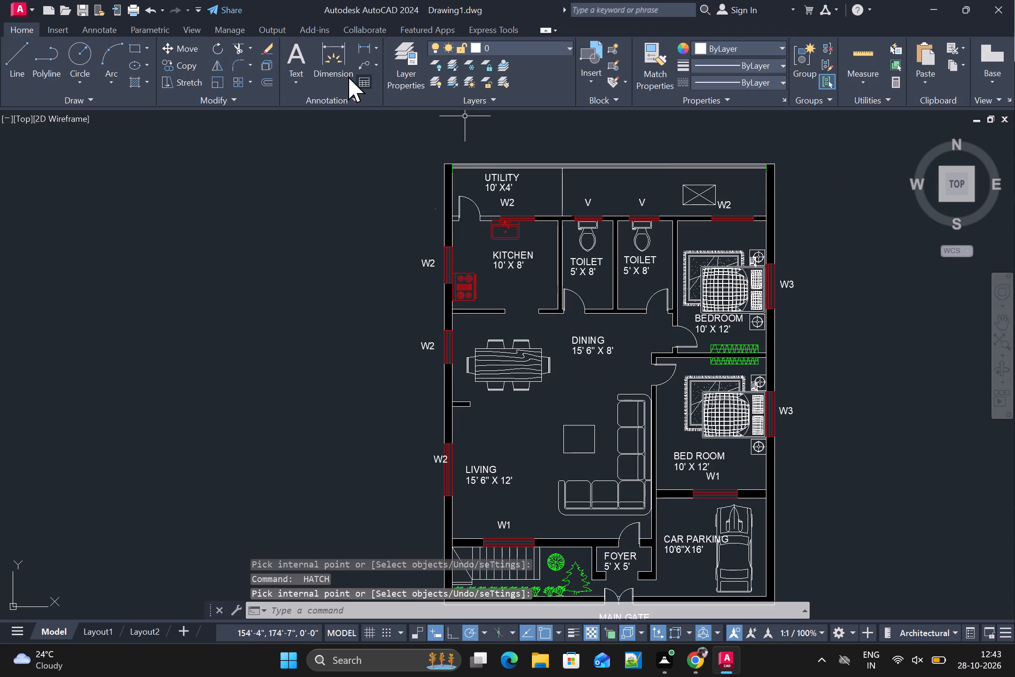
Add a linear dimension for the plan's overall width between the rear outer corners, placed just above the rear wall.
click(360, 43)
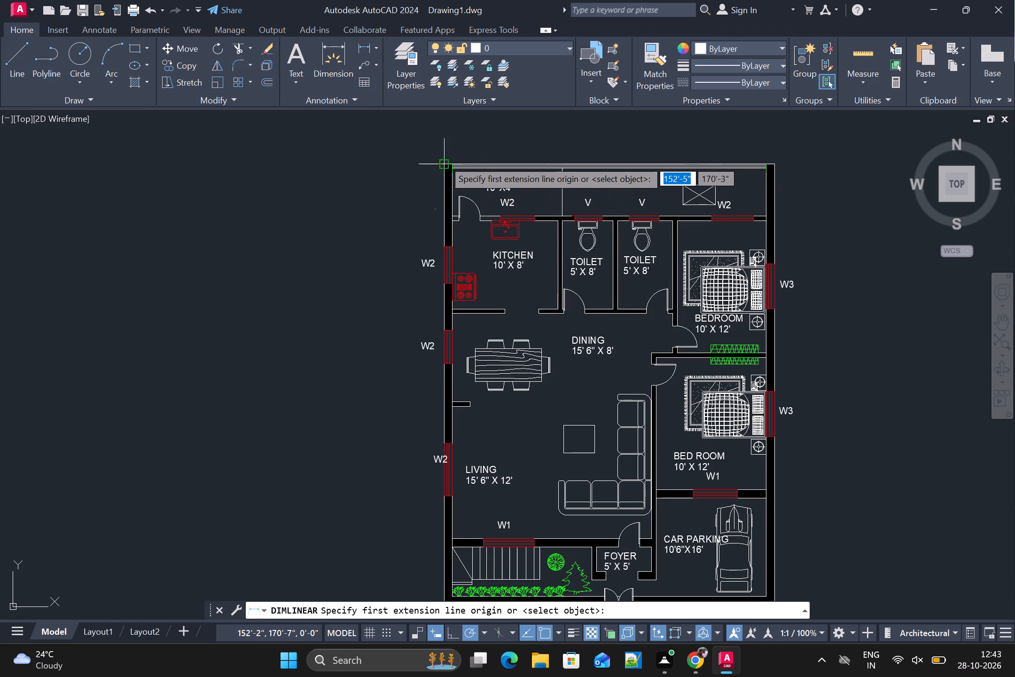
click(442, 162)
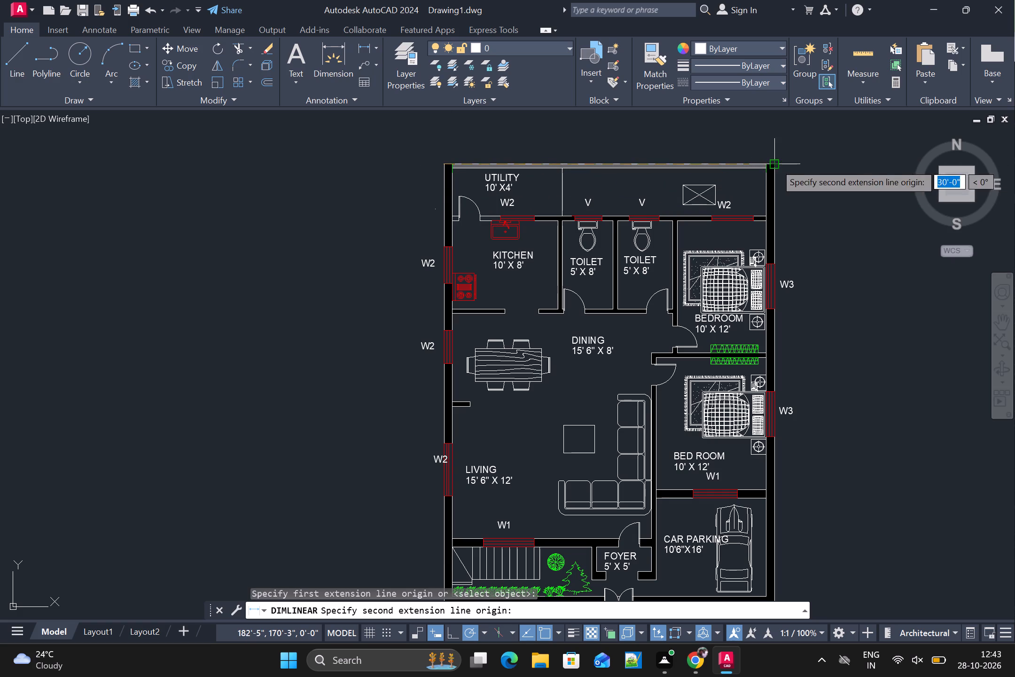
scroll(777, 164, up, 2)
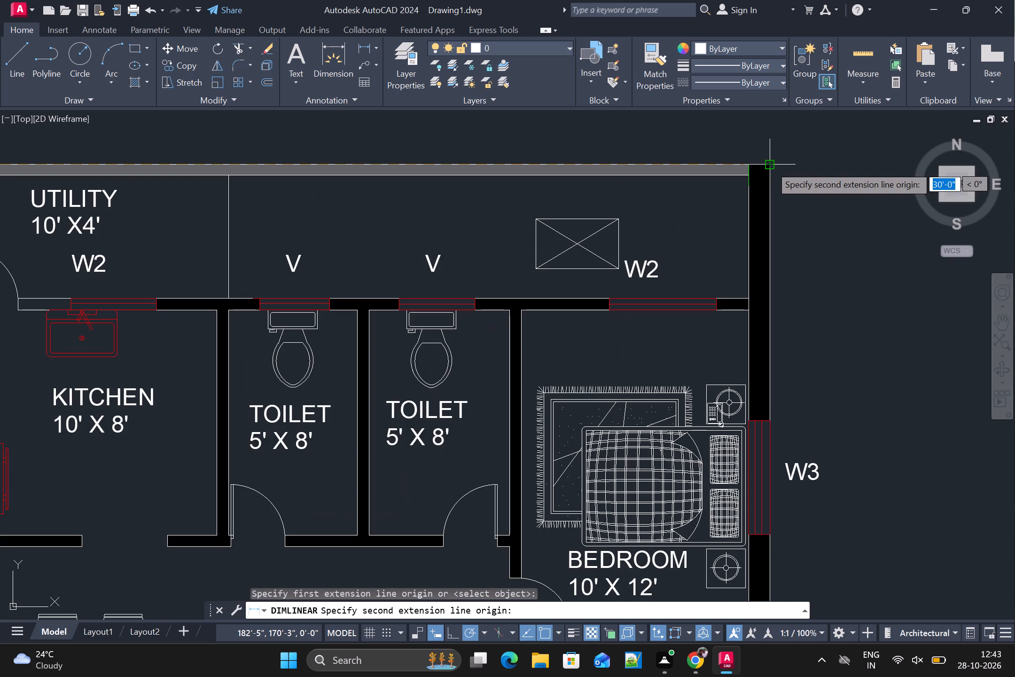
click(770, 166)
scroll(770, 166, down, 3)
click(780, 152)
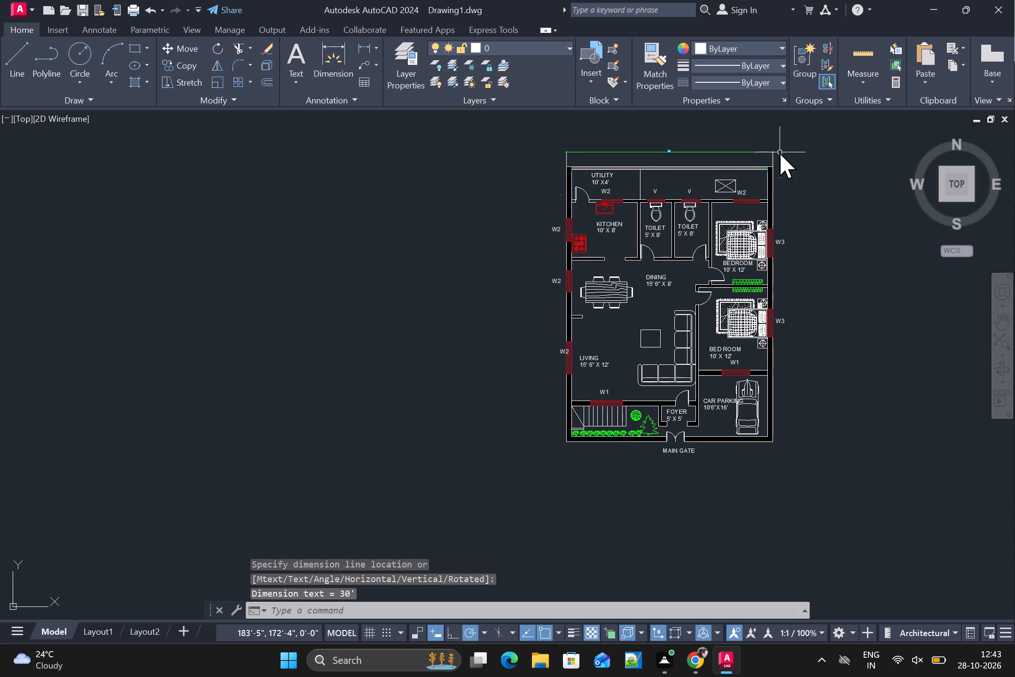
Add a linear dimension for the plan's overall depth between the rear and front outer corners, placed outside the bedroom-side wall.
key(space)
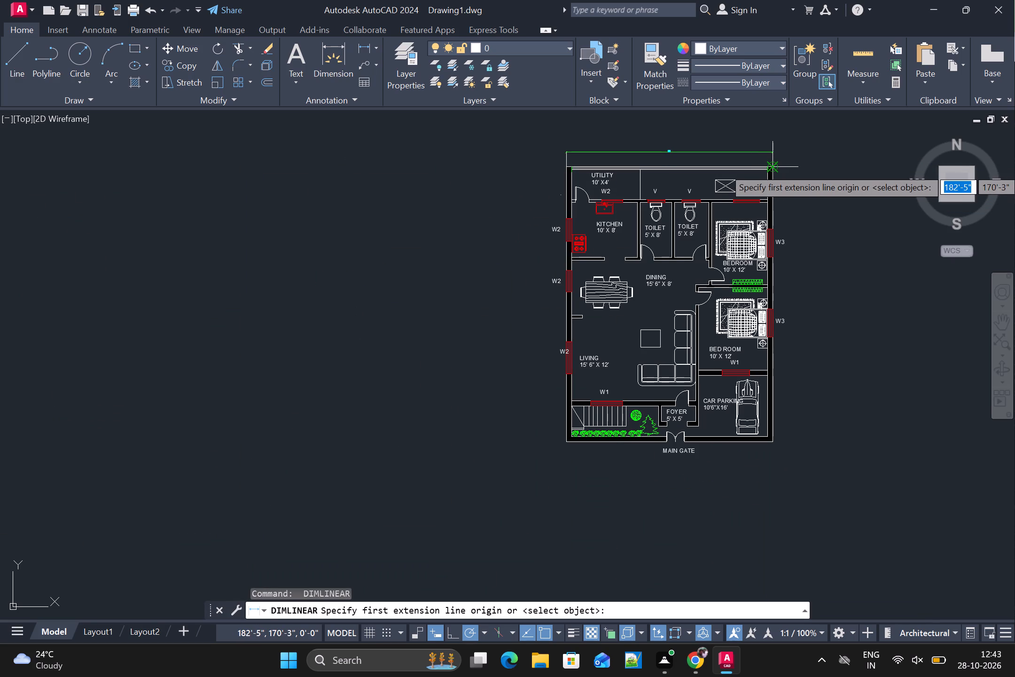
click(773, 169)
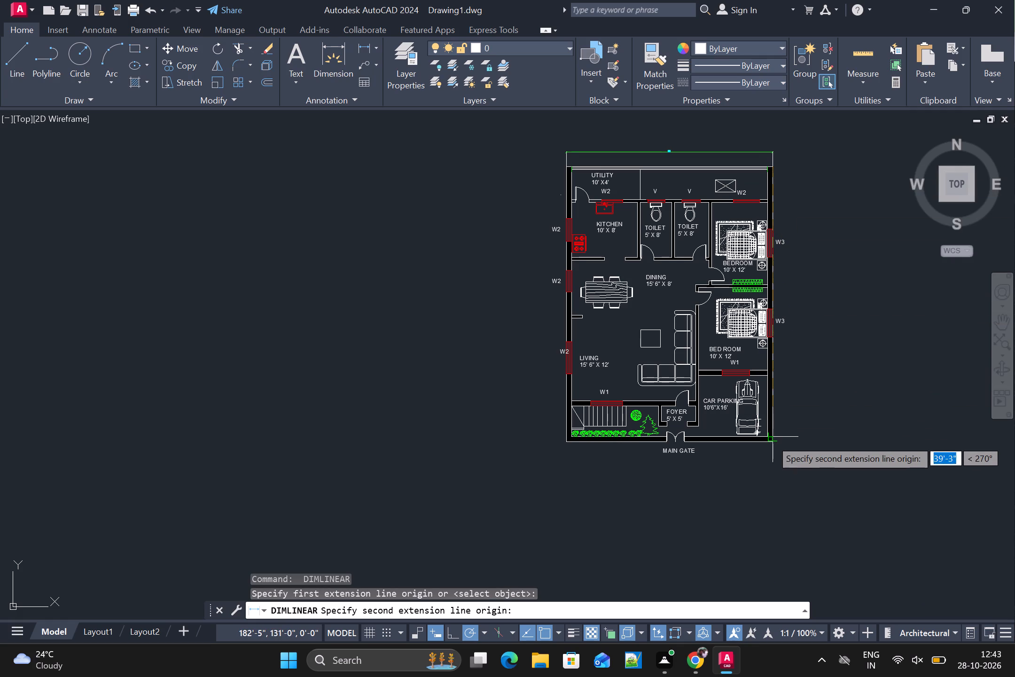
scroll(768, 437, up, 2)
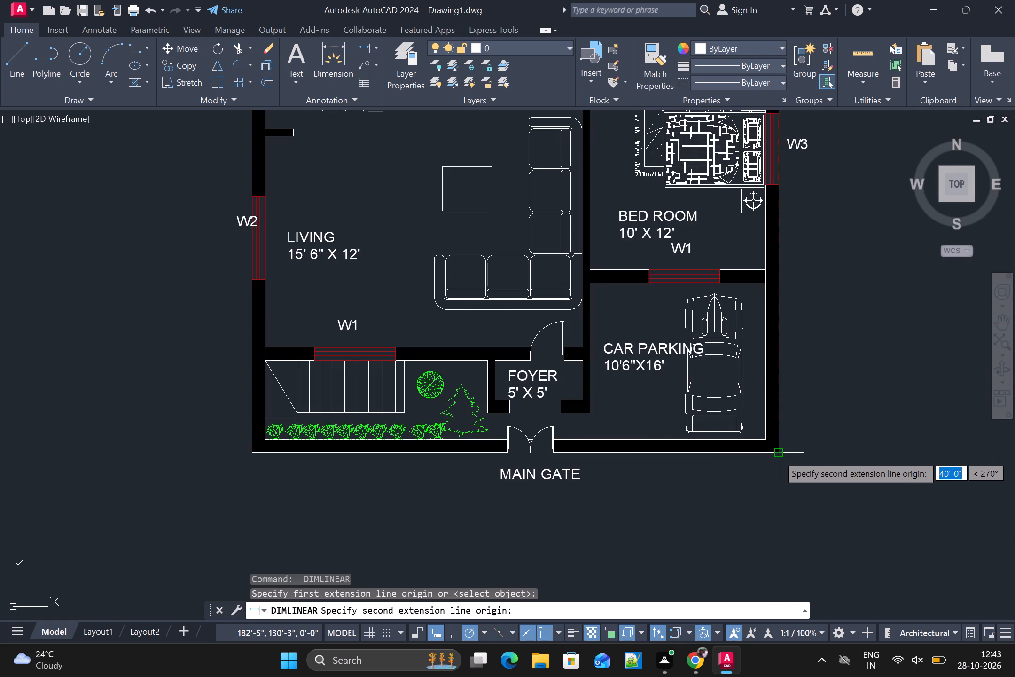
click(777, 455)
scroll(800, 449, down, 2)
click(838, 441)
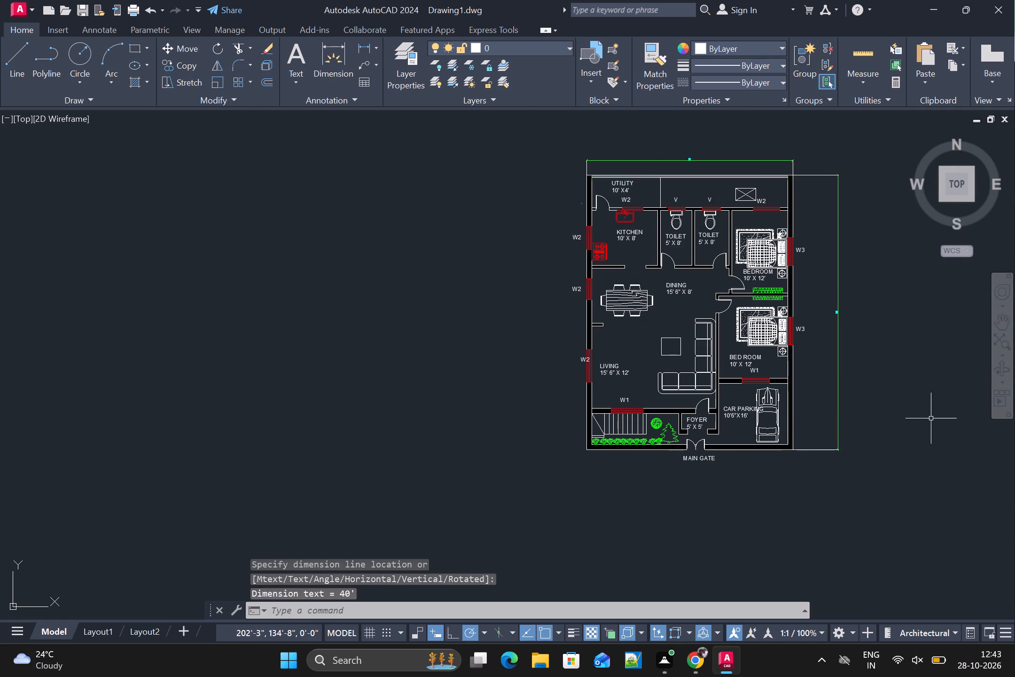
Increase the ISO-25 dimension style's text height to about 1 foot and set the style current.
scroll(931, 418, down, 1)
middle_drag(930, 413, 900, 399)
scroll(891, 322, up, 1)
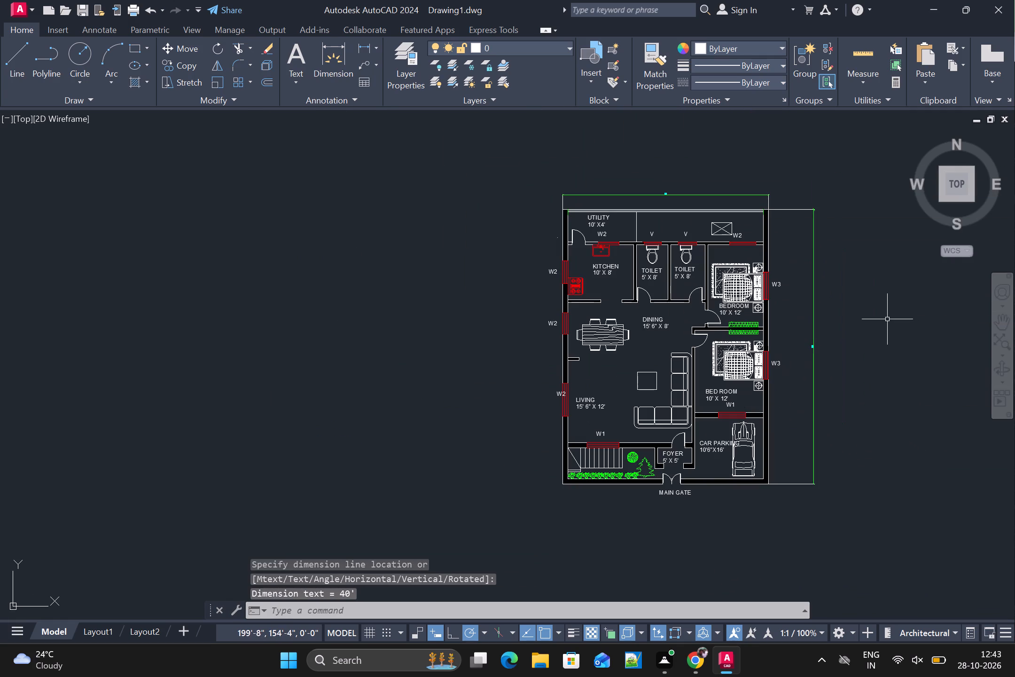
scroll(877, 309, up, 1)
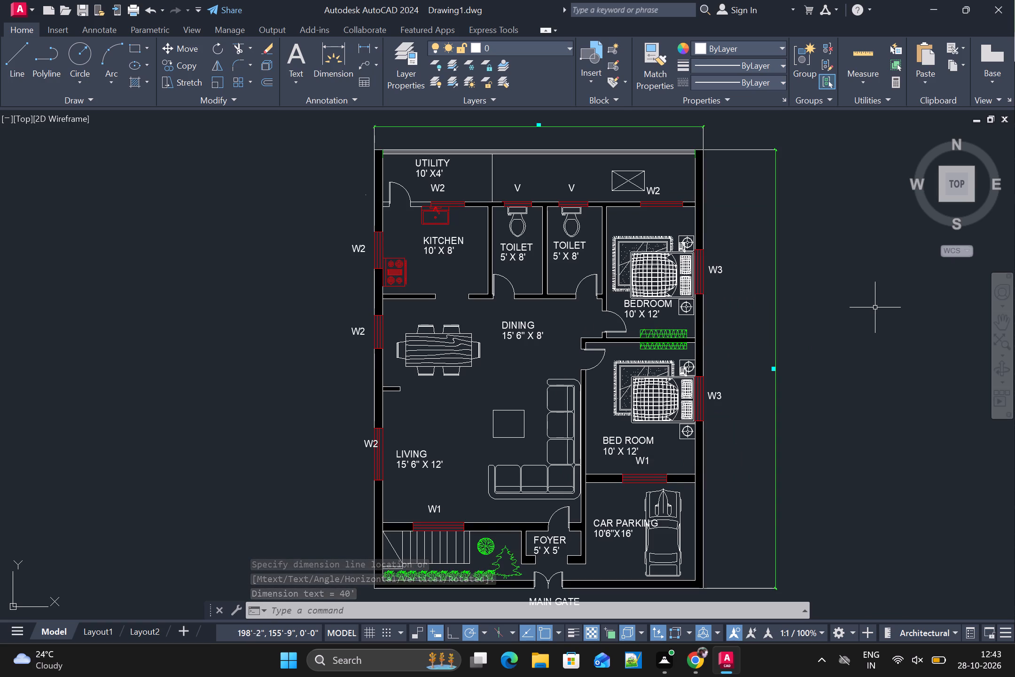
scroll(874, 307, down, 1)
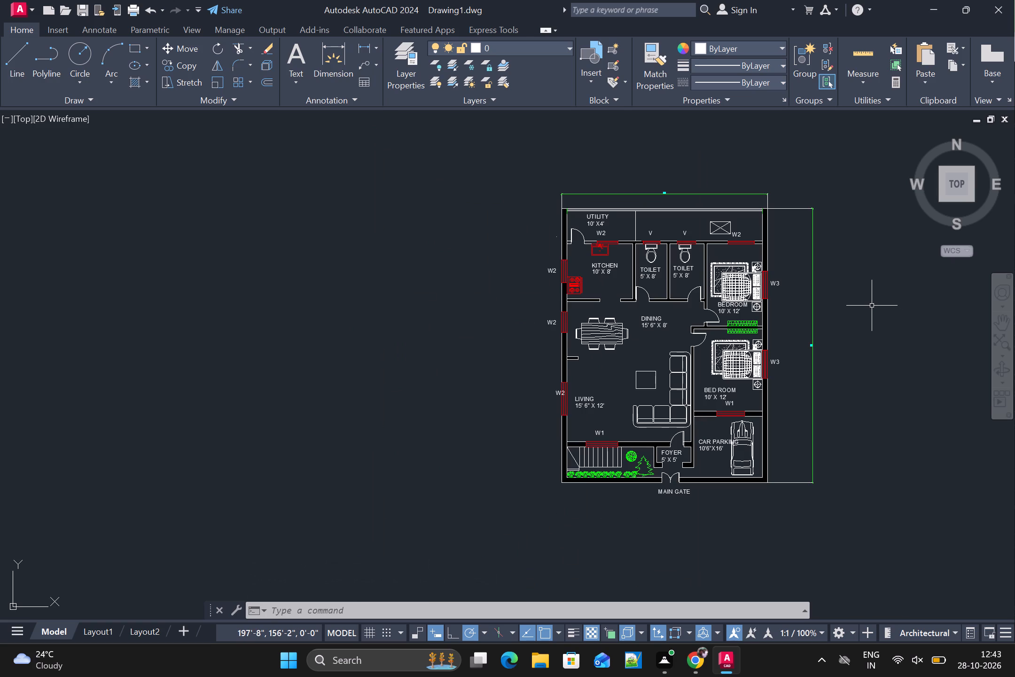
key(d)
key(space)
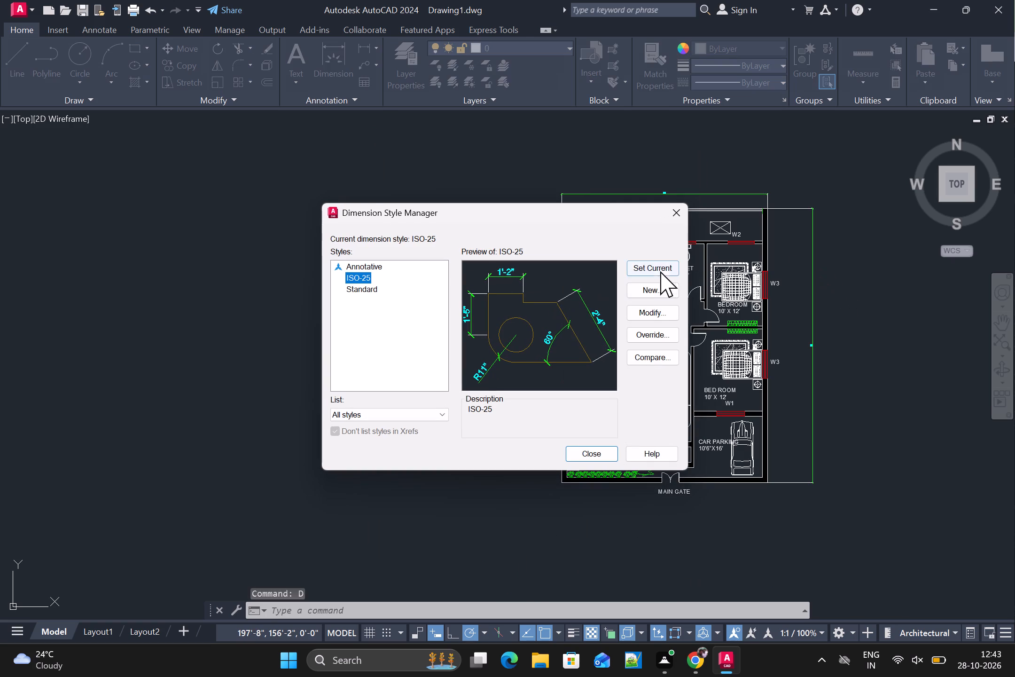
click(651, 307)
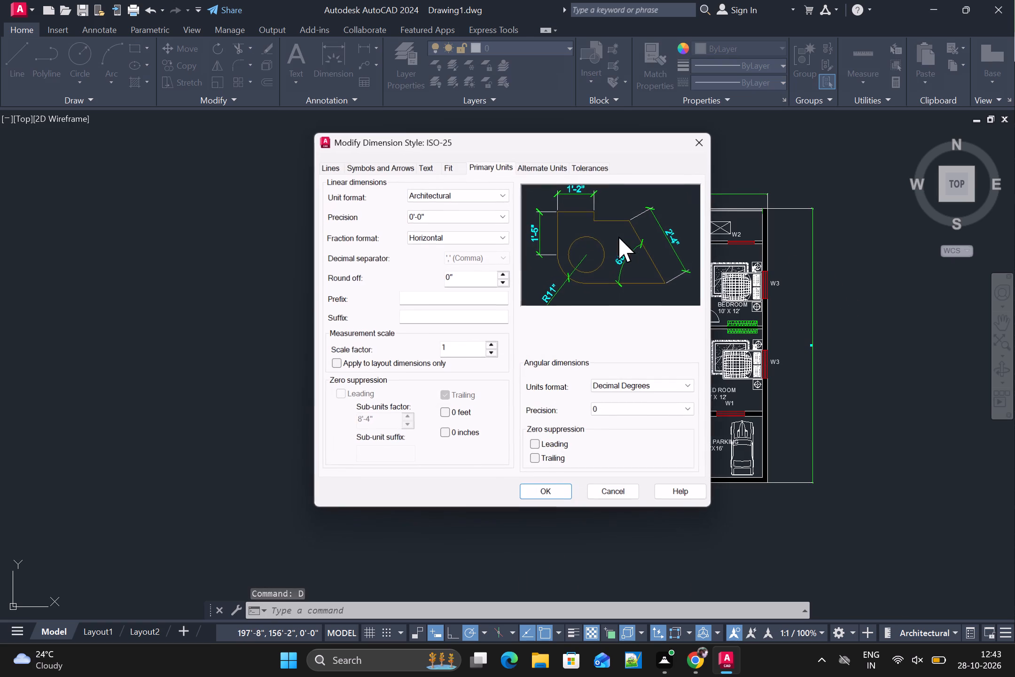
click(427, 166)
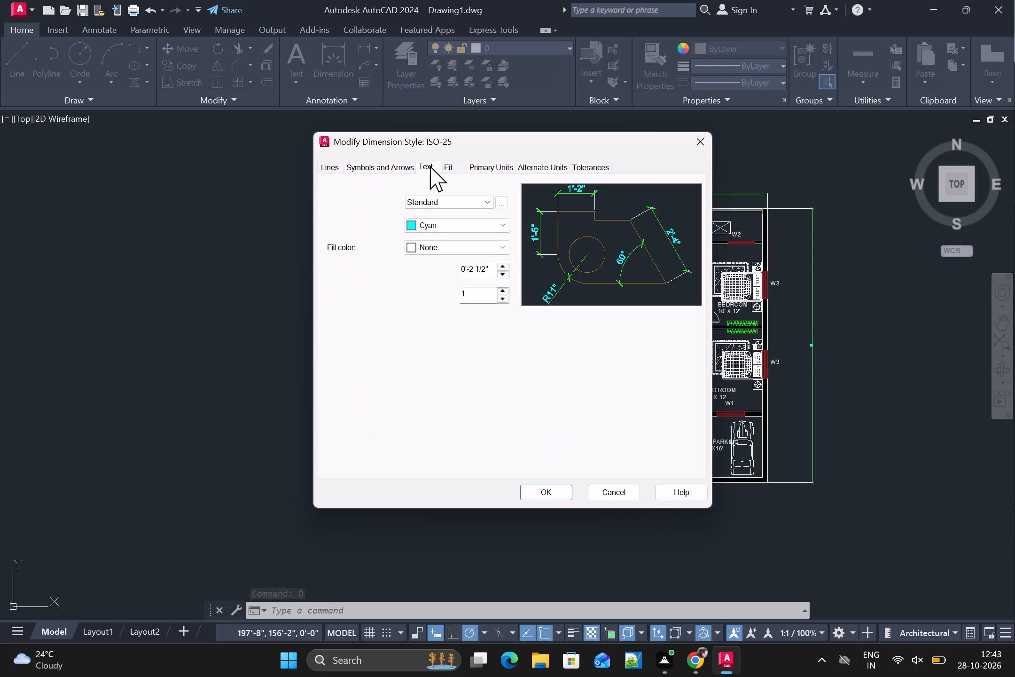
triple_click(504, 267)
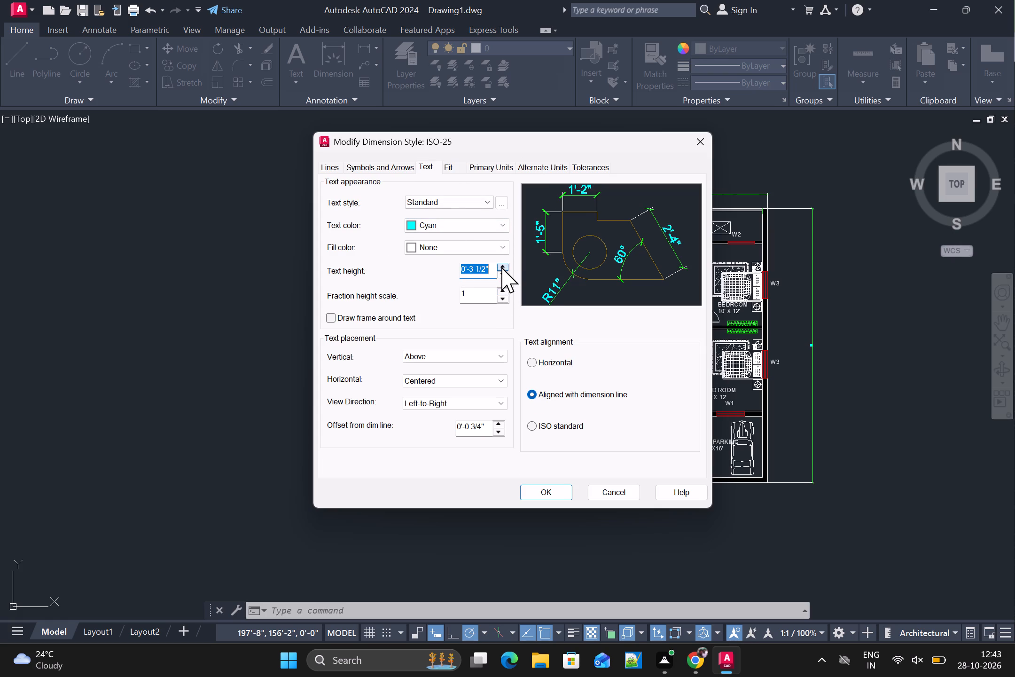
triple_click(501, 267)
double_click(501, 267)
click(501, 267)
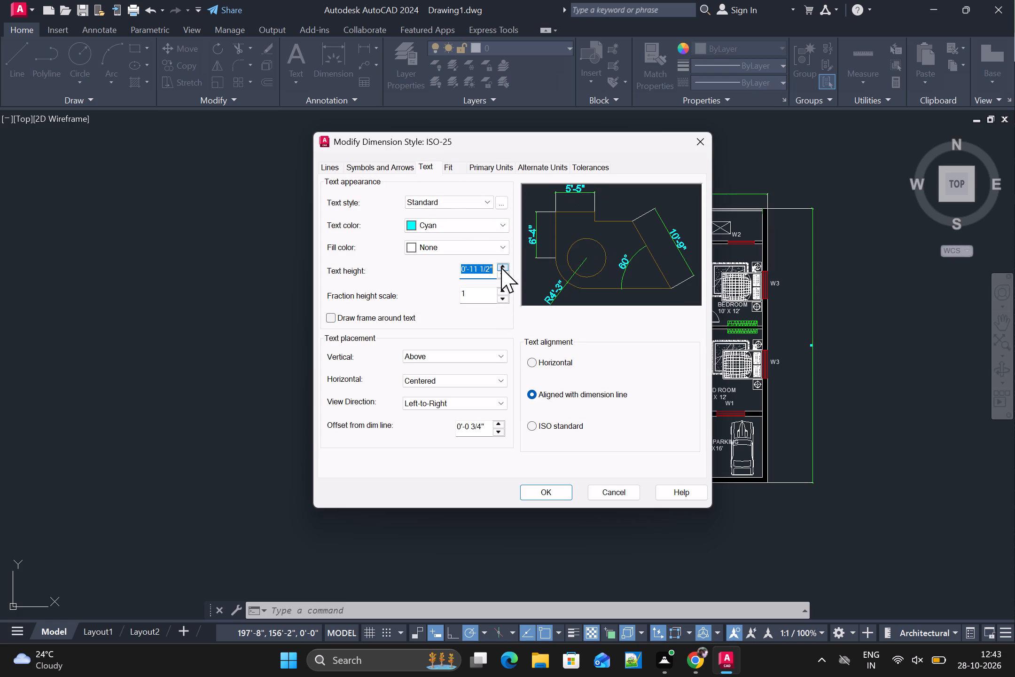
click(501, 267)
click(542, 484)
click(539, 489)
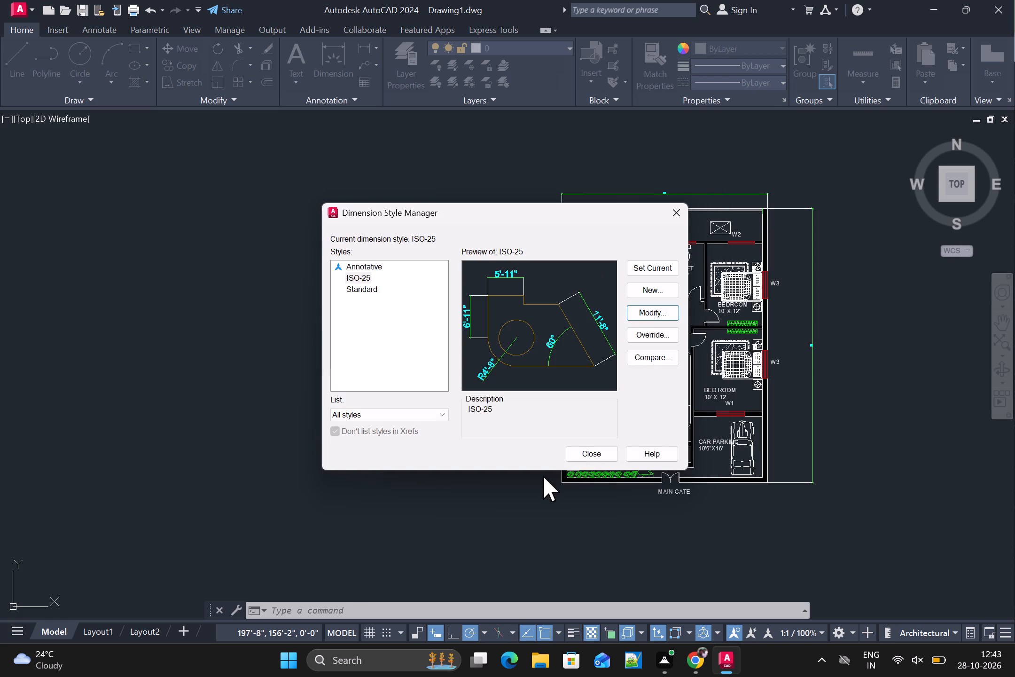
click(667, 265)
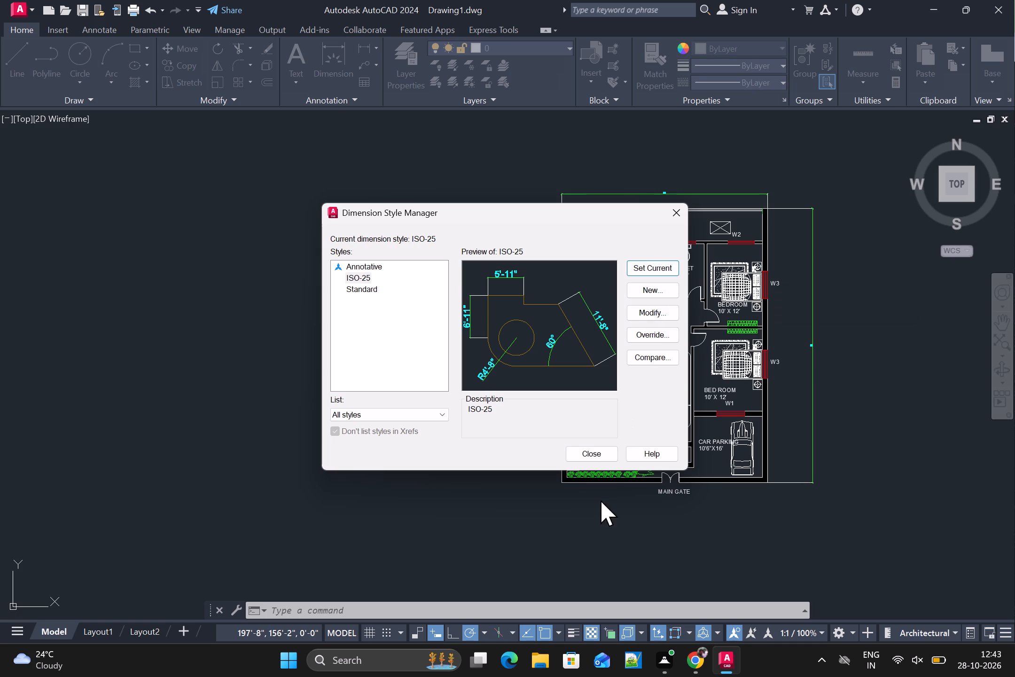
click(601, 455)
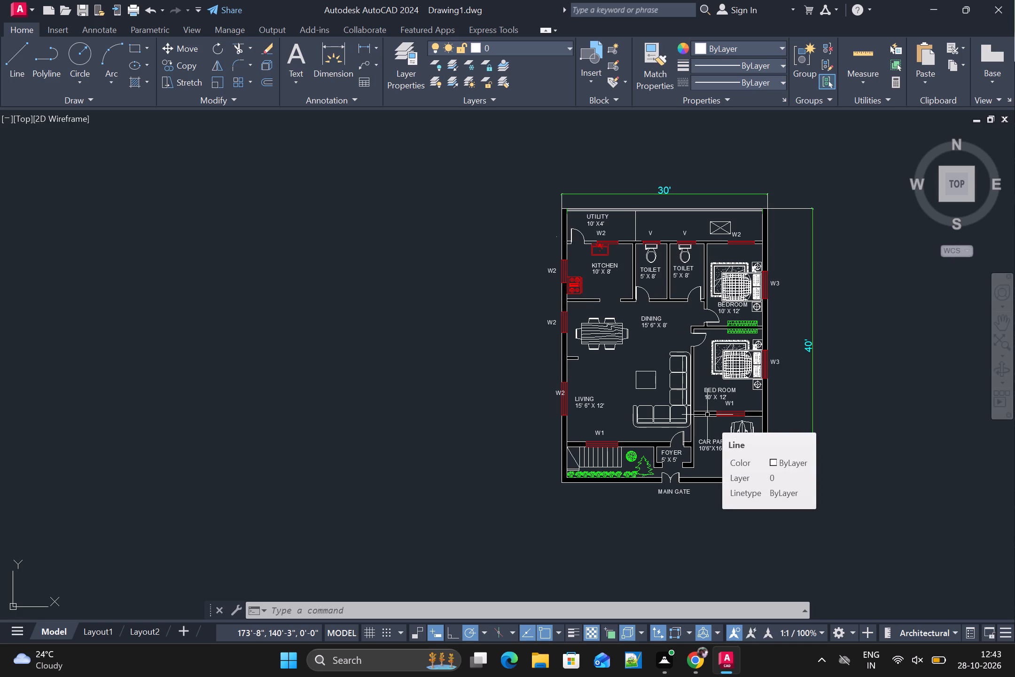
Move the LIVING label and its 15' 6" X 12' size text about 2.5 feet into the room, away from the W2 window wall.
scroll(626, 424, up, 1)
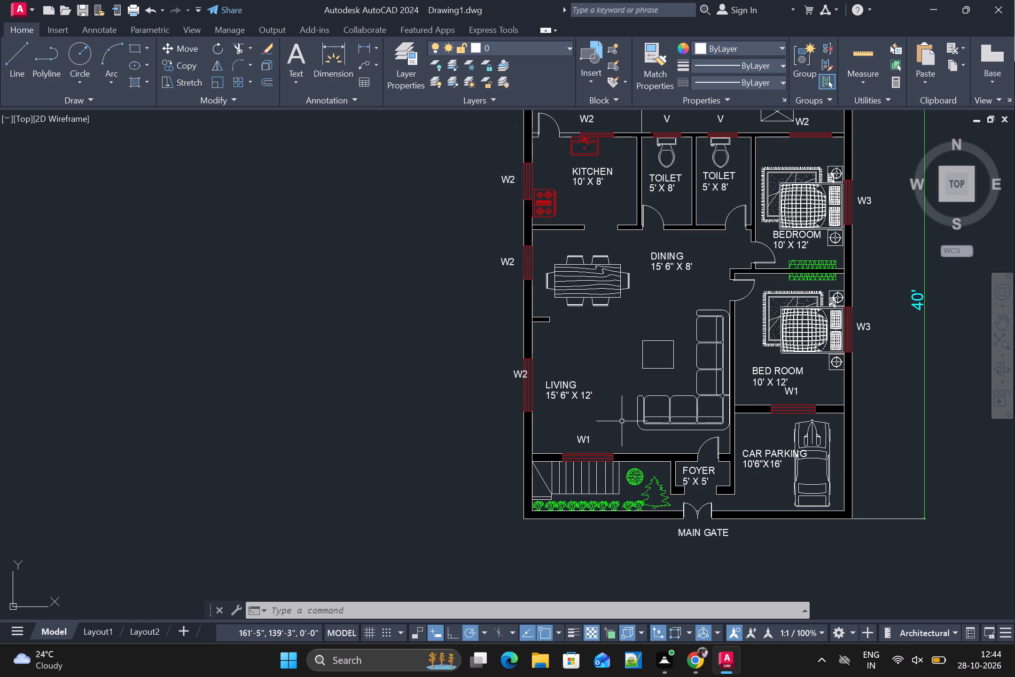
scroll(622, 421, down, 1)
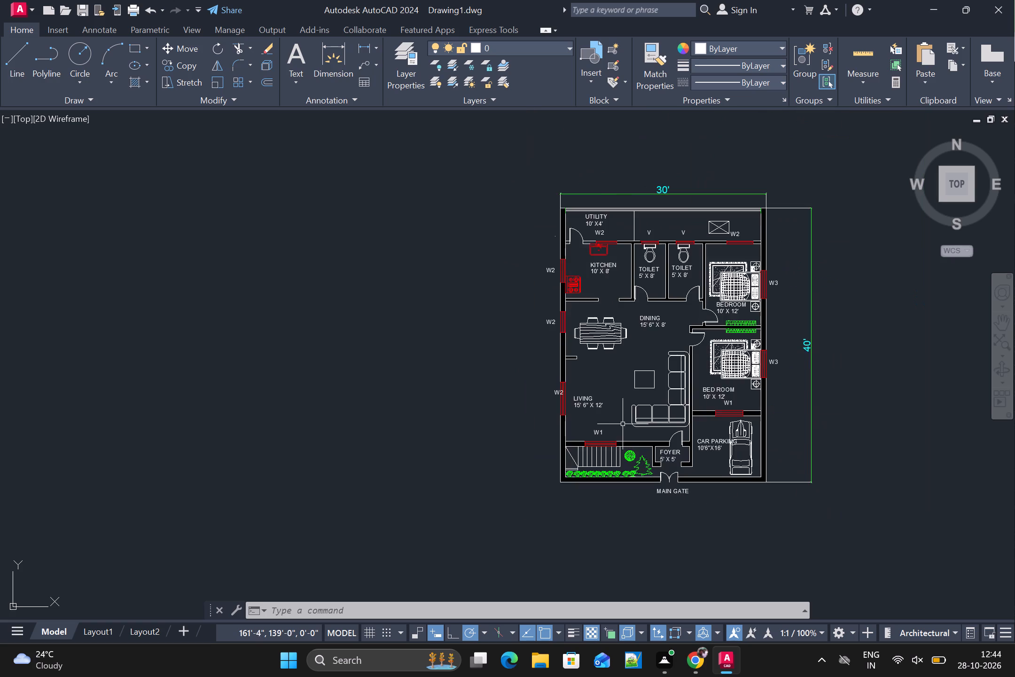
scroll(624, 425, down, 1)
middle_drag(659, 440, 675, 387)
scroll(689, 381, up, 2)
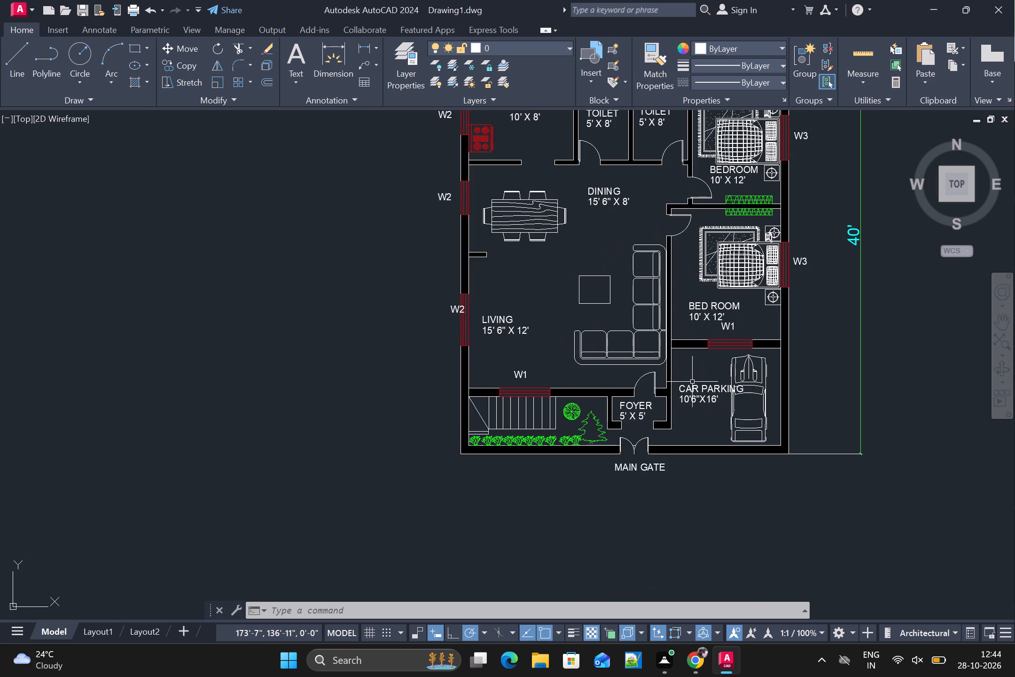
scroll(689, 382, down, 1)
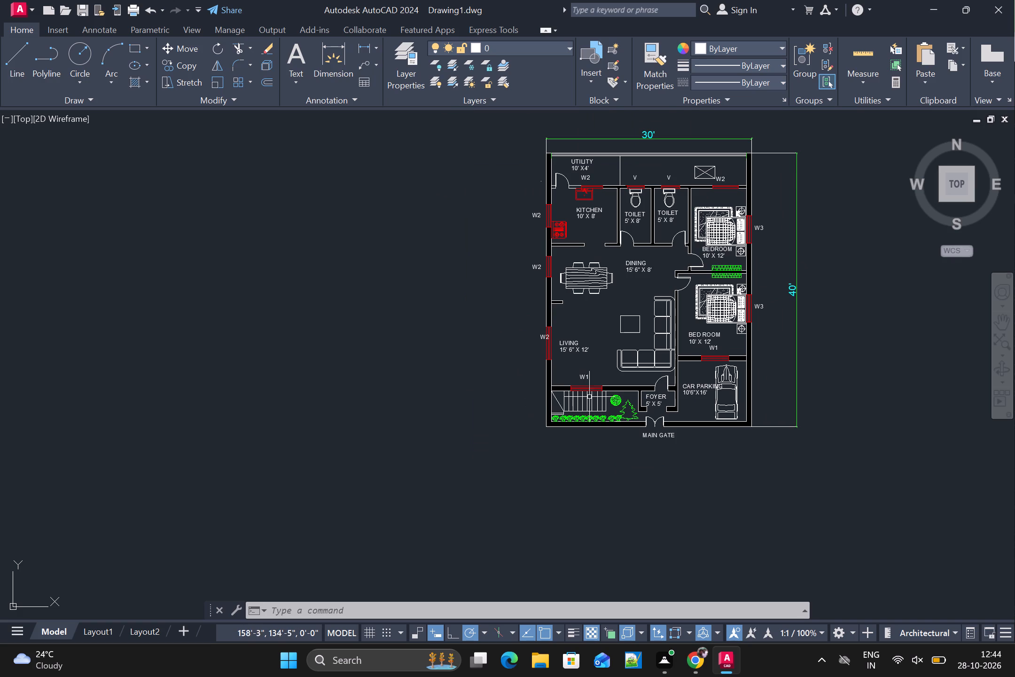
scroll(614, 375, up, 1)
click(527, 328)
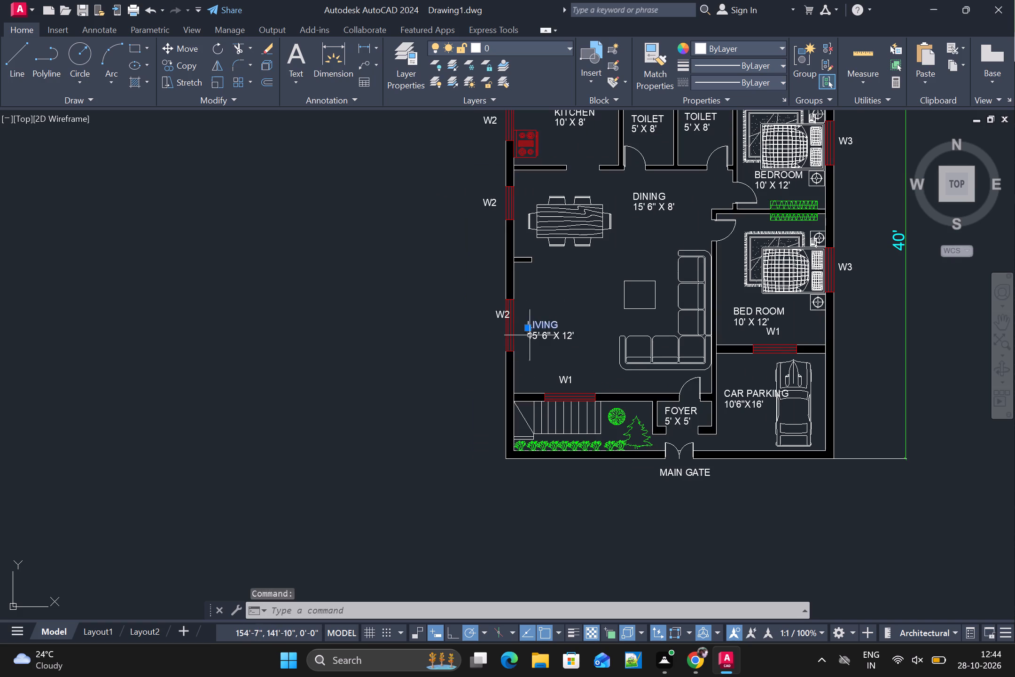
click(531, 340)
drag(526, 327, 557, 322)
click(556, 322)
drag(529, 338, 559, 338)
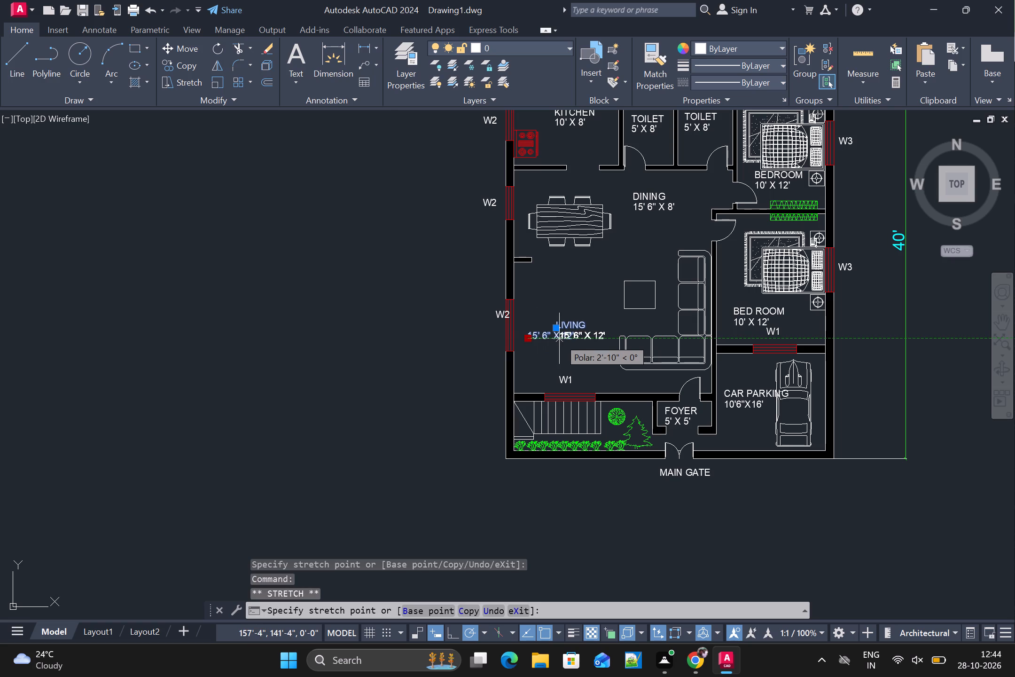
drag(559, 338, 553, 338)
click(553, 338)
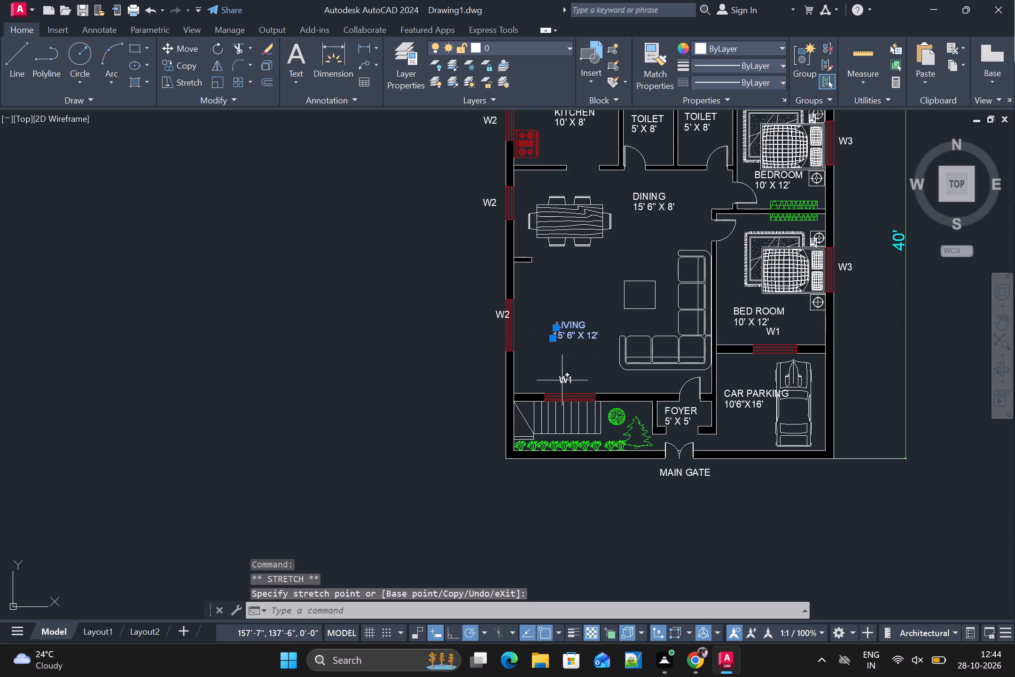
key(Escape)
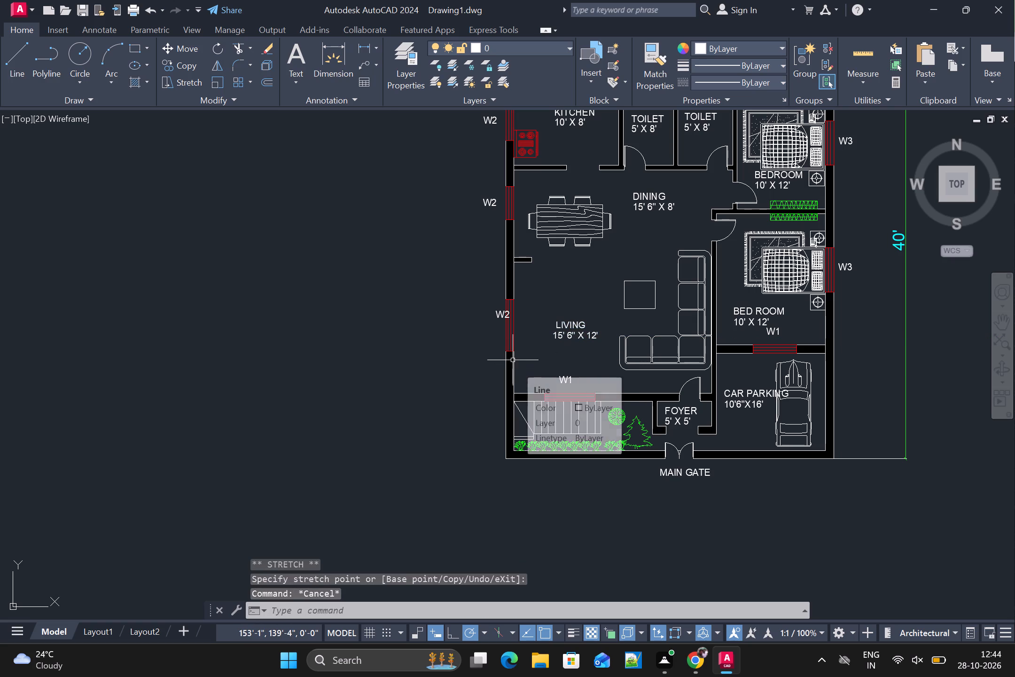
Draw a rectangle about 11" wide and 4'-1" long against the living room's outer wall, partly across the W2 window.
text(R)
key(space)
scroll(515, 314, up, 1)
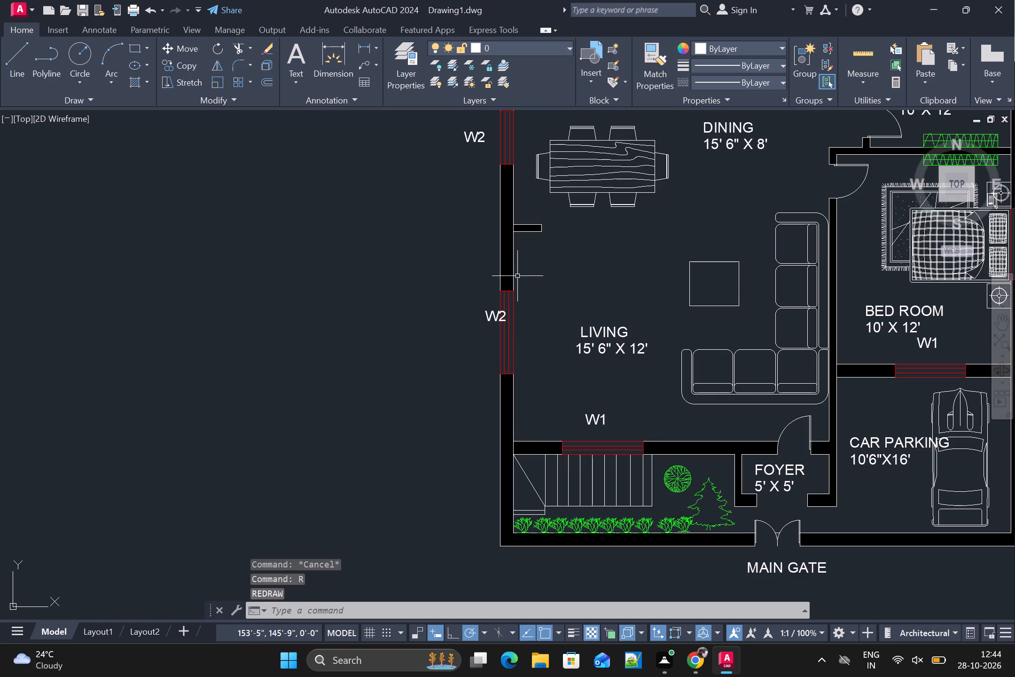
key(r)
text(EC)
key(space)
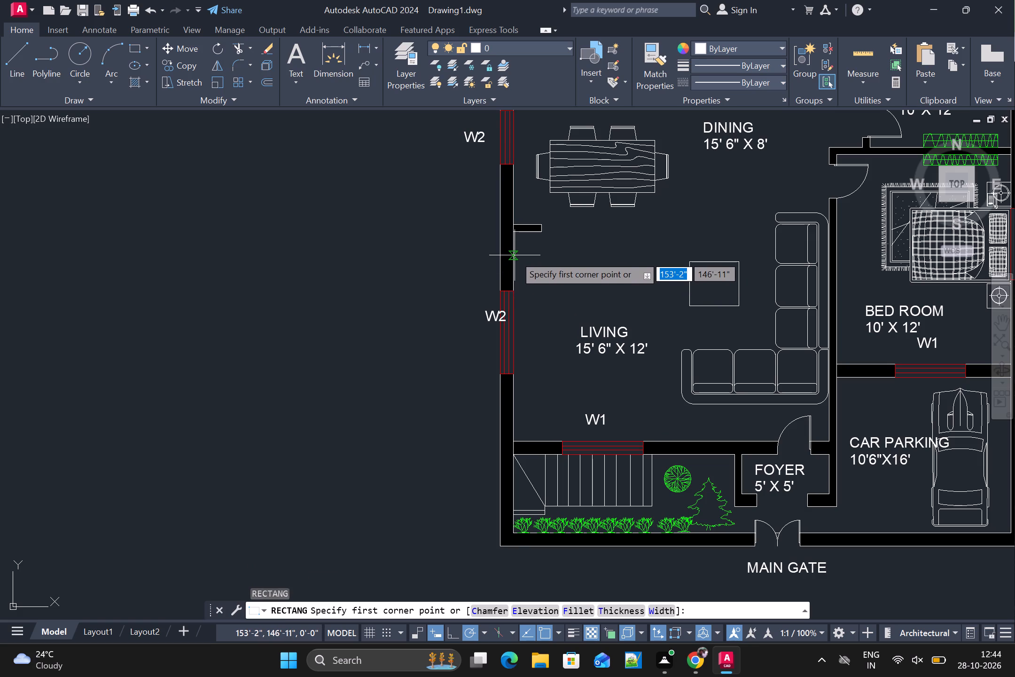
click(515, 255)
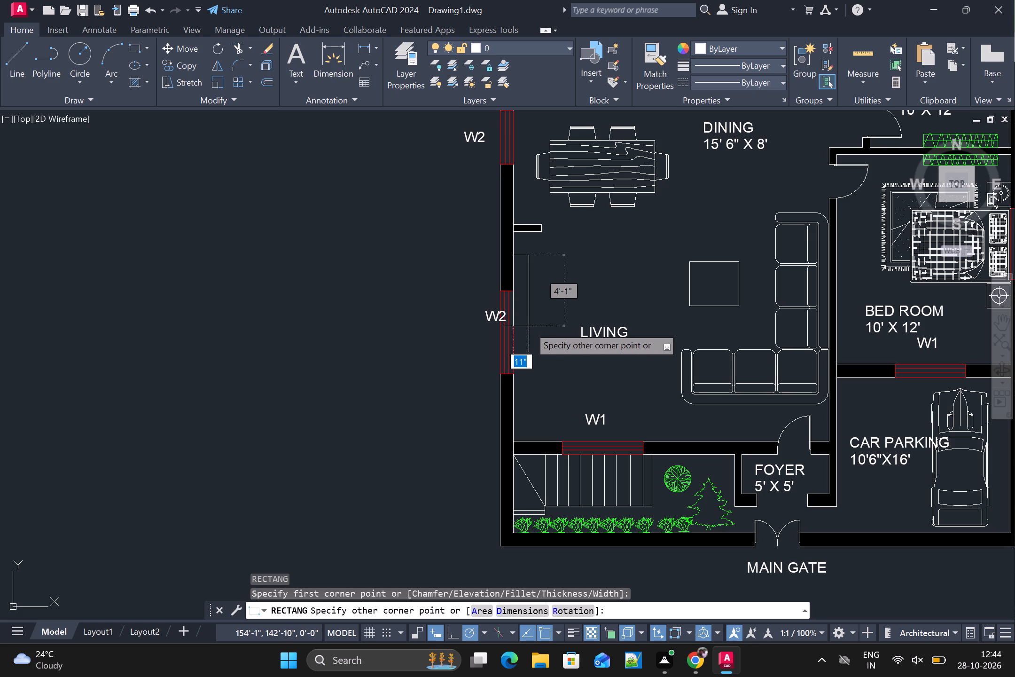
click(529, 327)
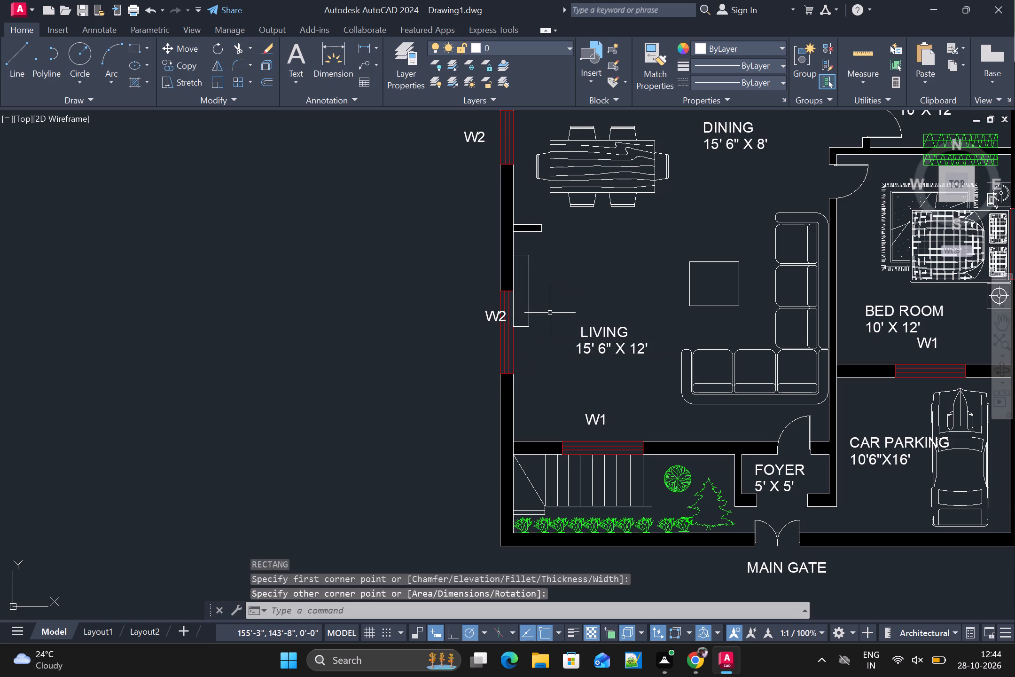
Draw a smaller rectangle about 6" wide and 3' long against the wall, inside the wall unit beside the living room's W2 window.
key(space)
key(space)
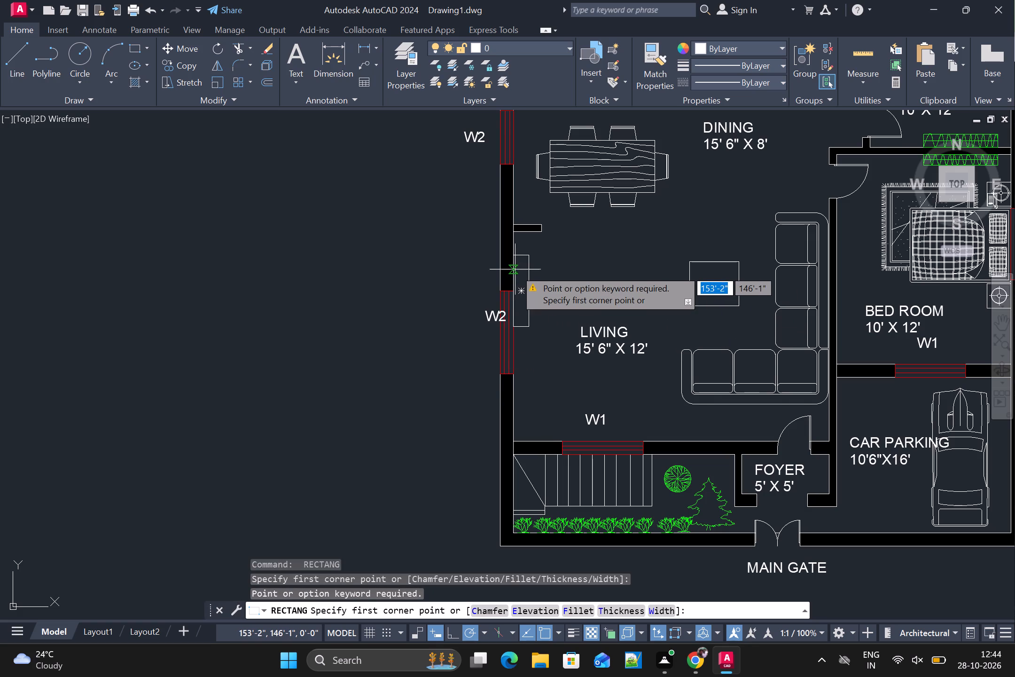
scroll(515, 269, up, 2)
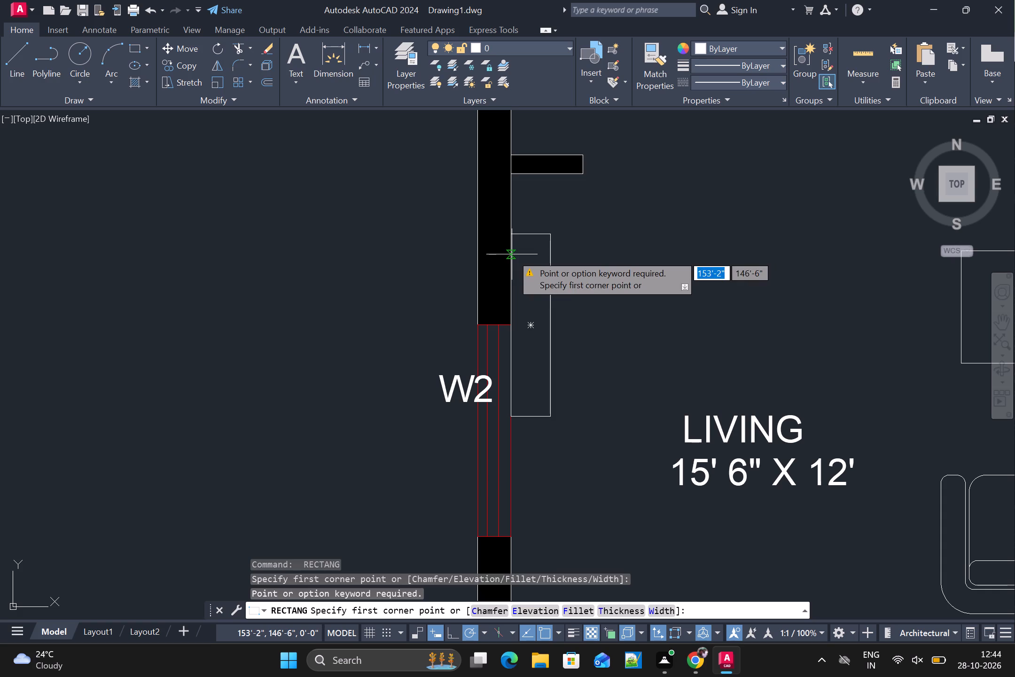
click(512, 254)
scroll(530, 344, down, 1)
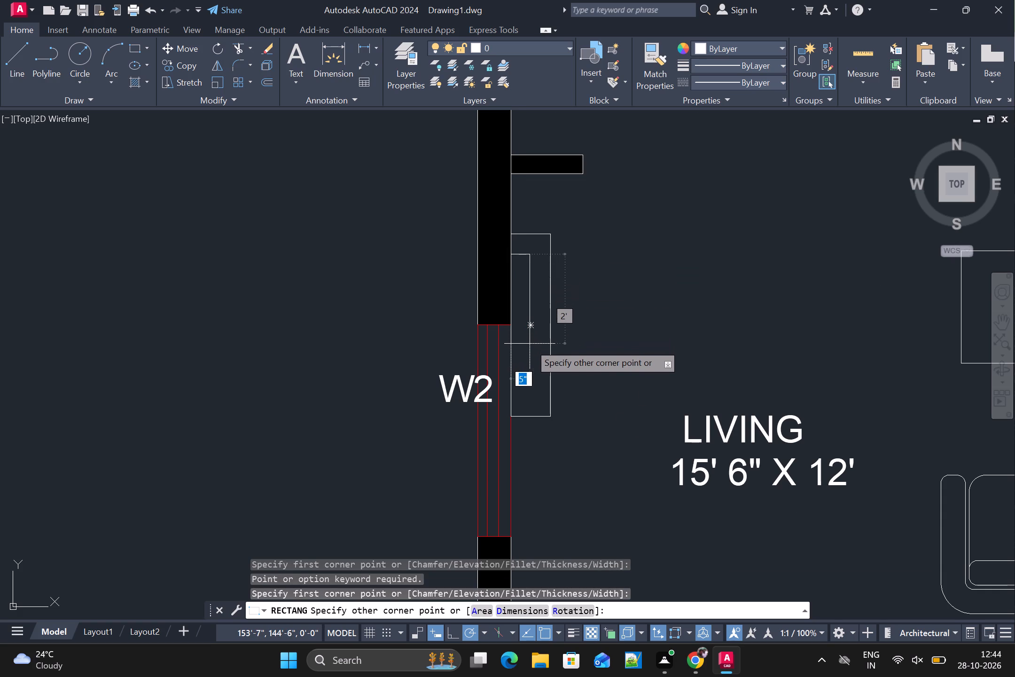
scroll(530, 344, down, 1)
middle_drag(530, 344, 543, 299)
scroll(544, 312, up, 1)
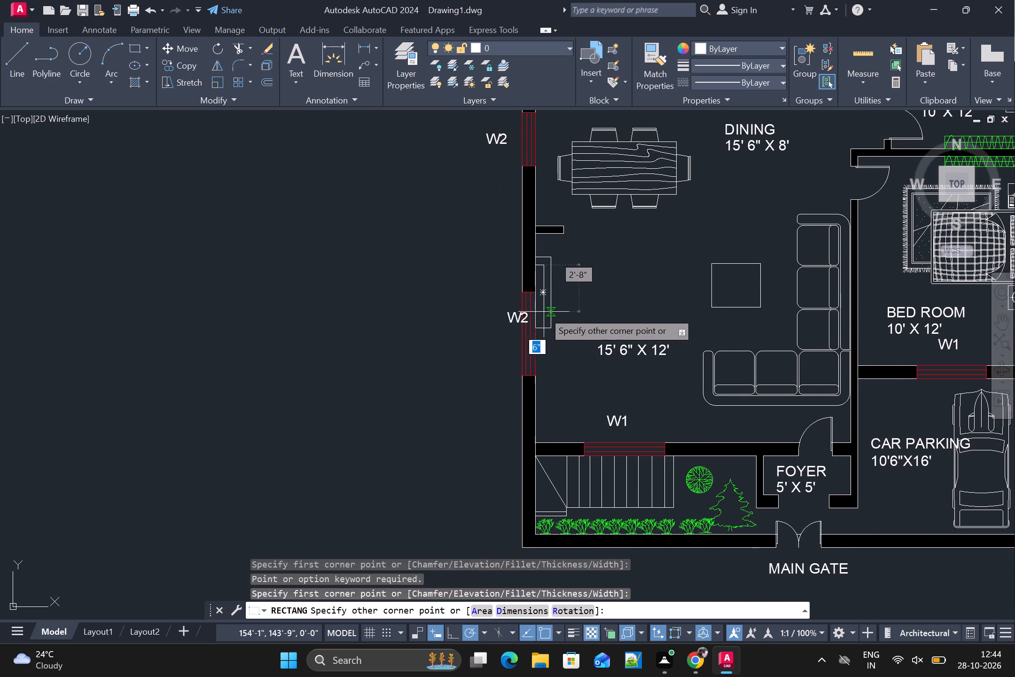
scroll(544, 312, up, 1)
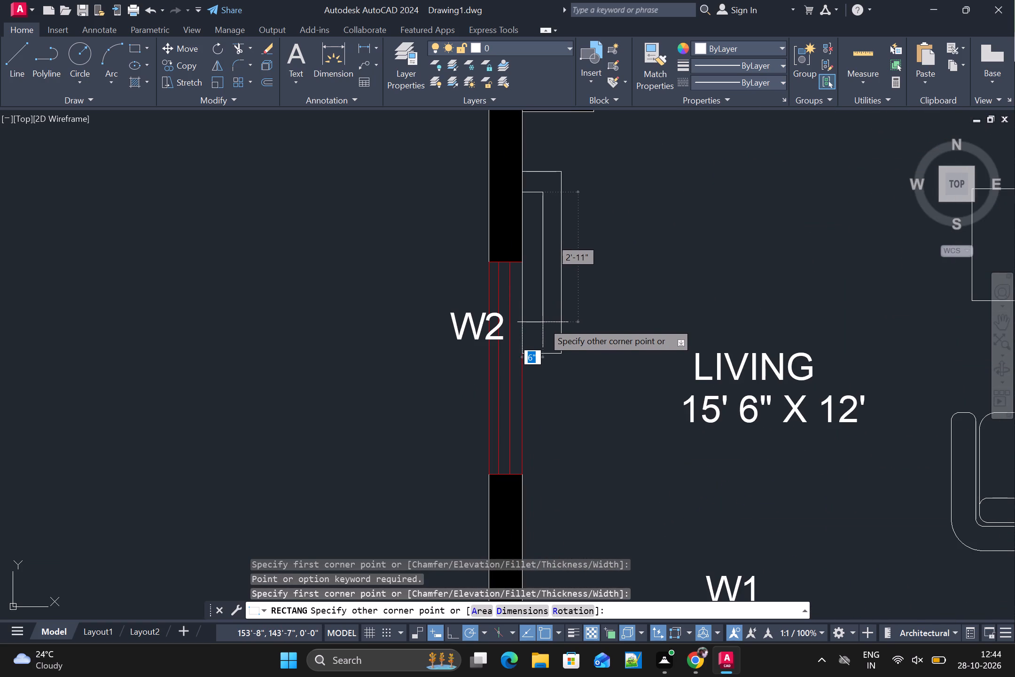
click(543, 330)
scroll(565, 330, down, 1)
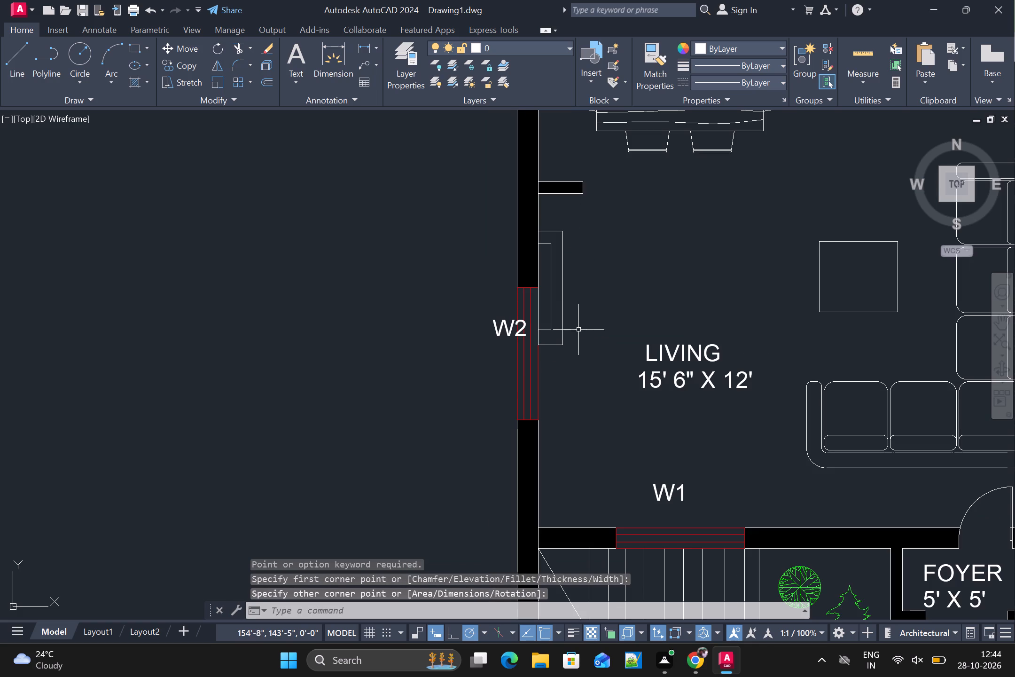
scroll(603, 308, down, 2)
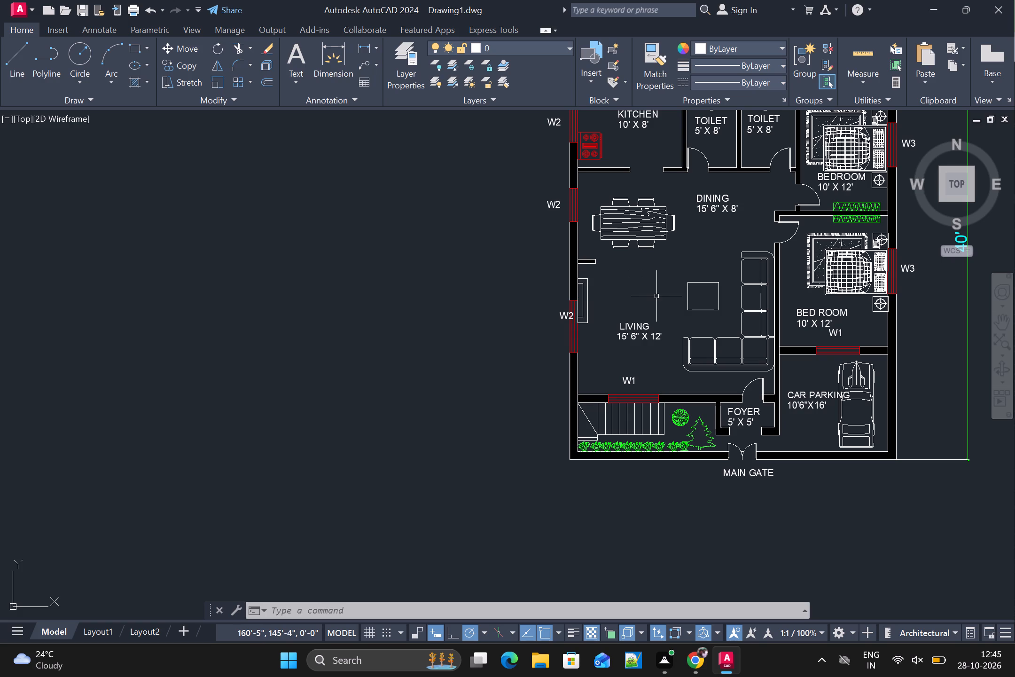
Draw a second table rectangle about 2'-6" by 2'-3", overlapping the living room's centre table from its middle towards the dining area.
key(r)
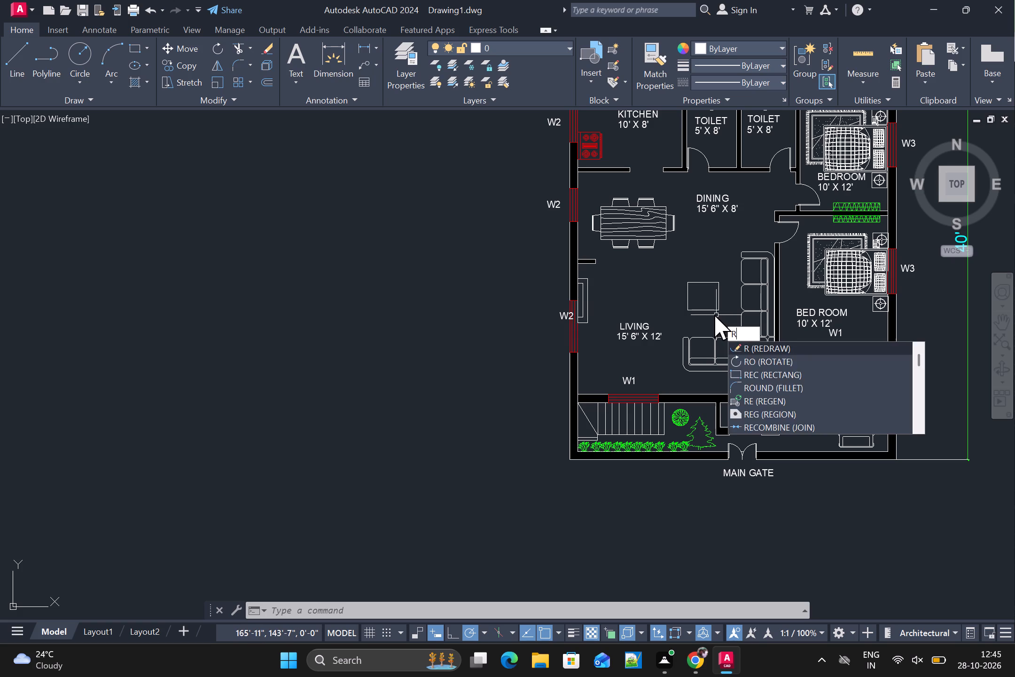
key(Escape)
text(RE)
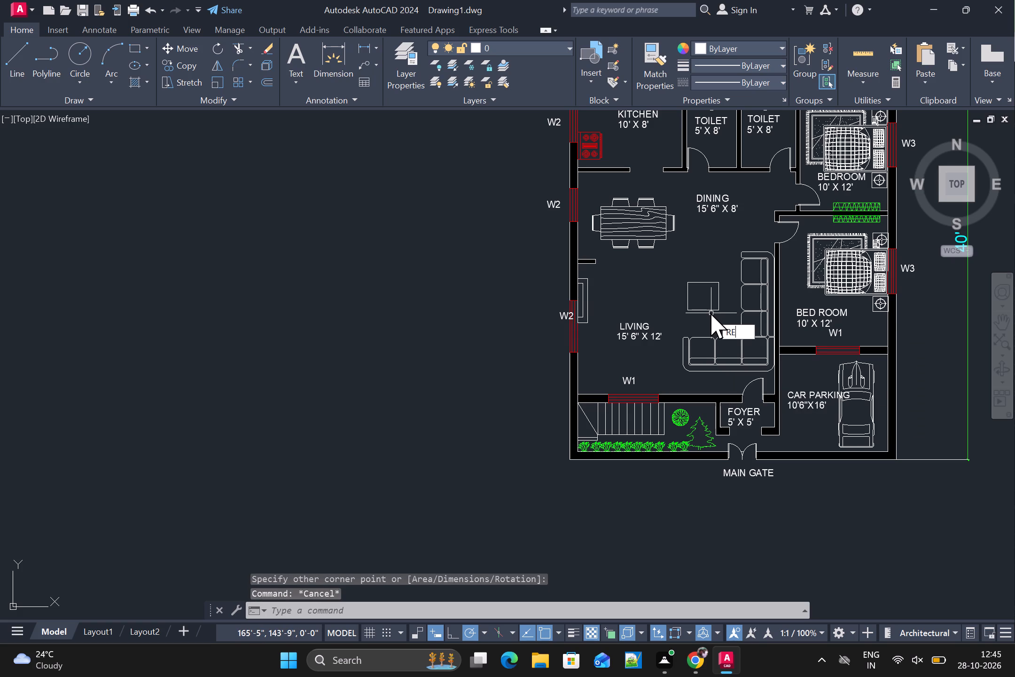
key(c)
key(space)
click(704, 298)
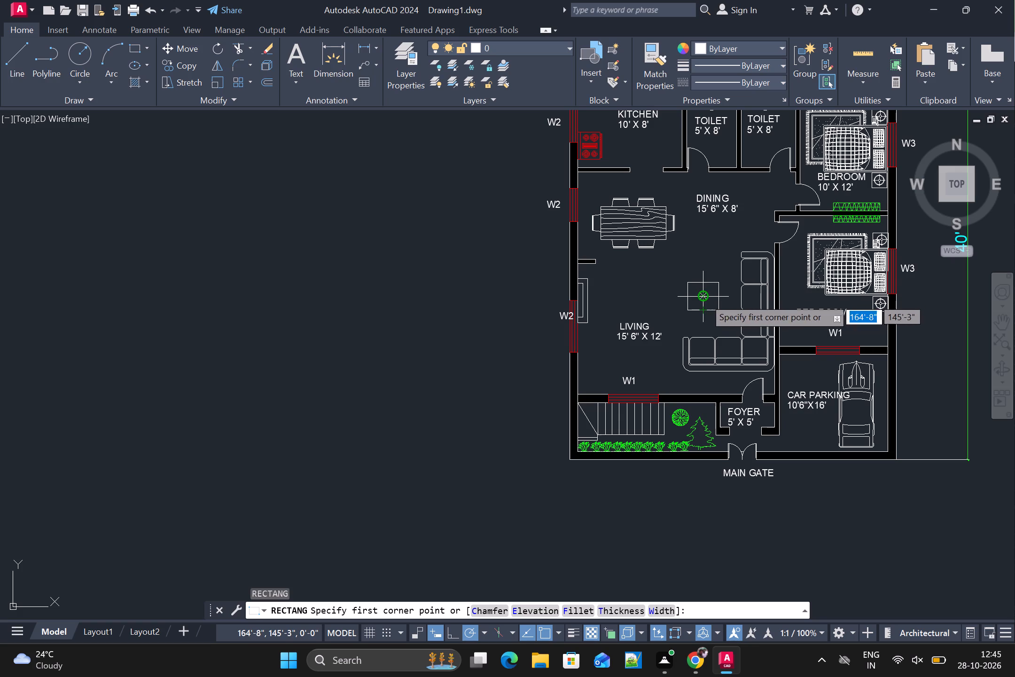
click(676, 272)
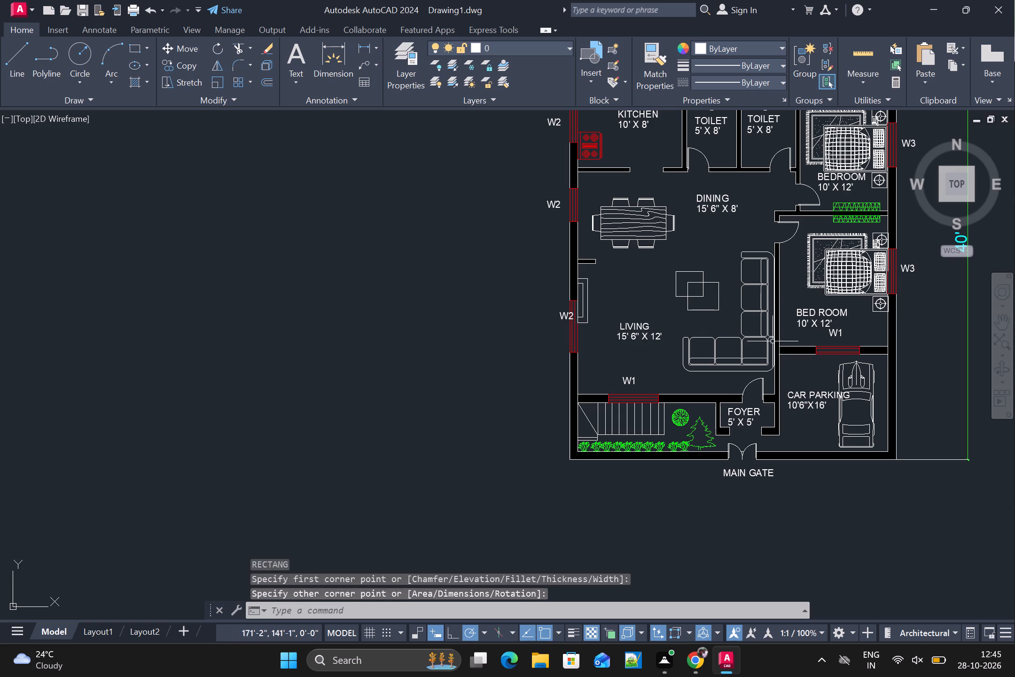
scroll(770, 341, down, 2)
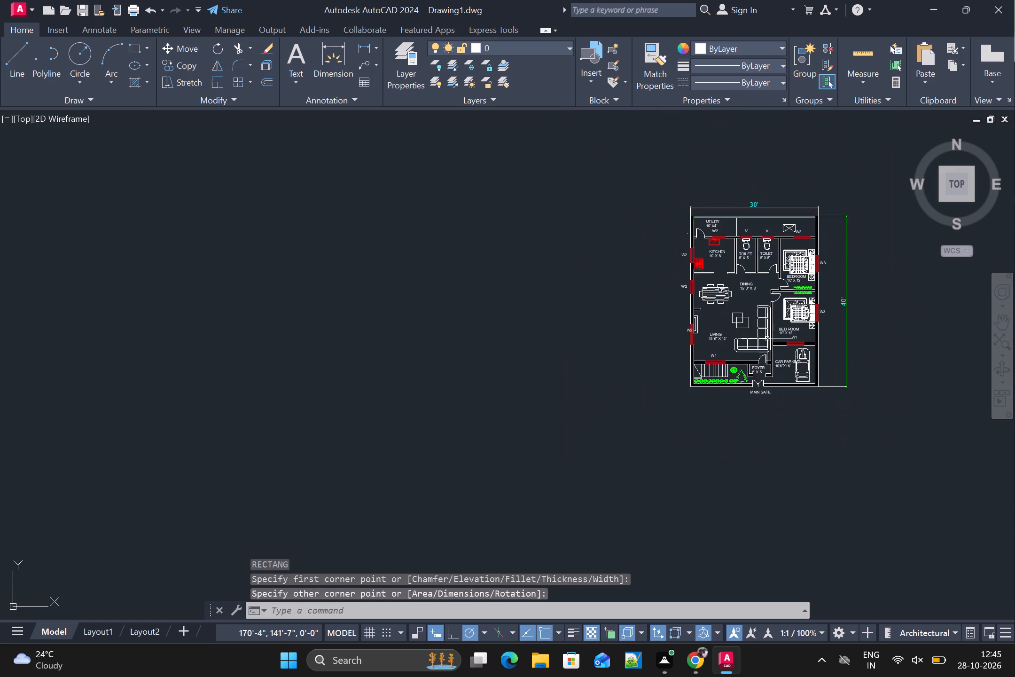
Copy the kitchen sink with its faucet and paste it in the toilet beside the kitchen, near the door swing.
scroll(765, 338, up, 2)
scroll(757, 334, down, 1)
middle_drag(771, 338, 718, 352)
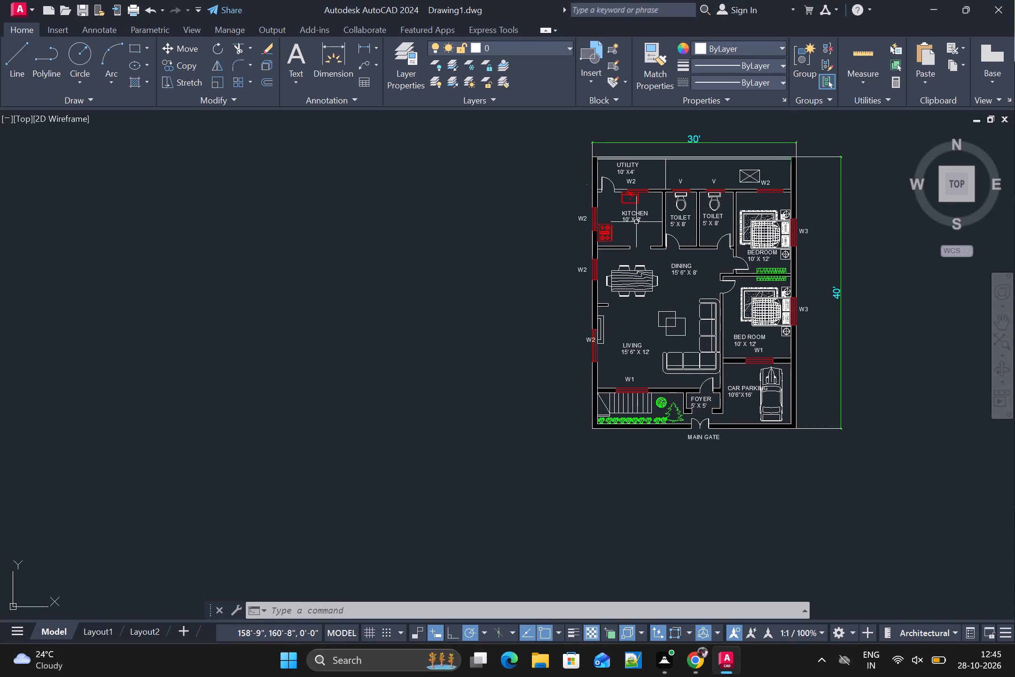
scroll(632, 206, up, 2)
click(636, 176)
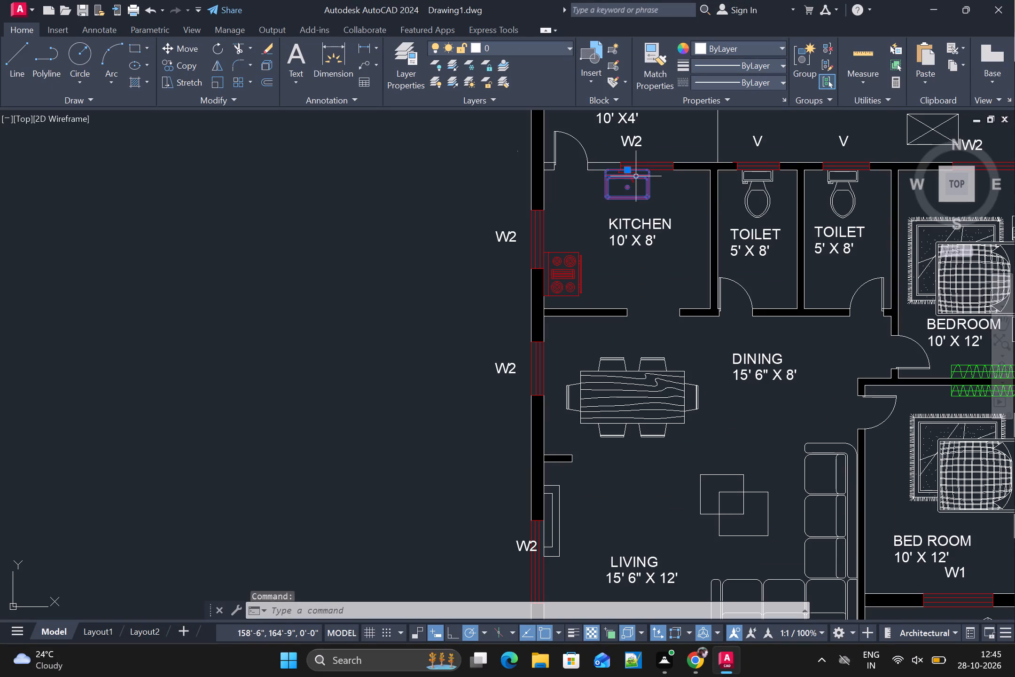
click(635, 172)
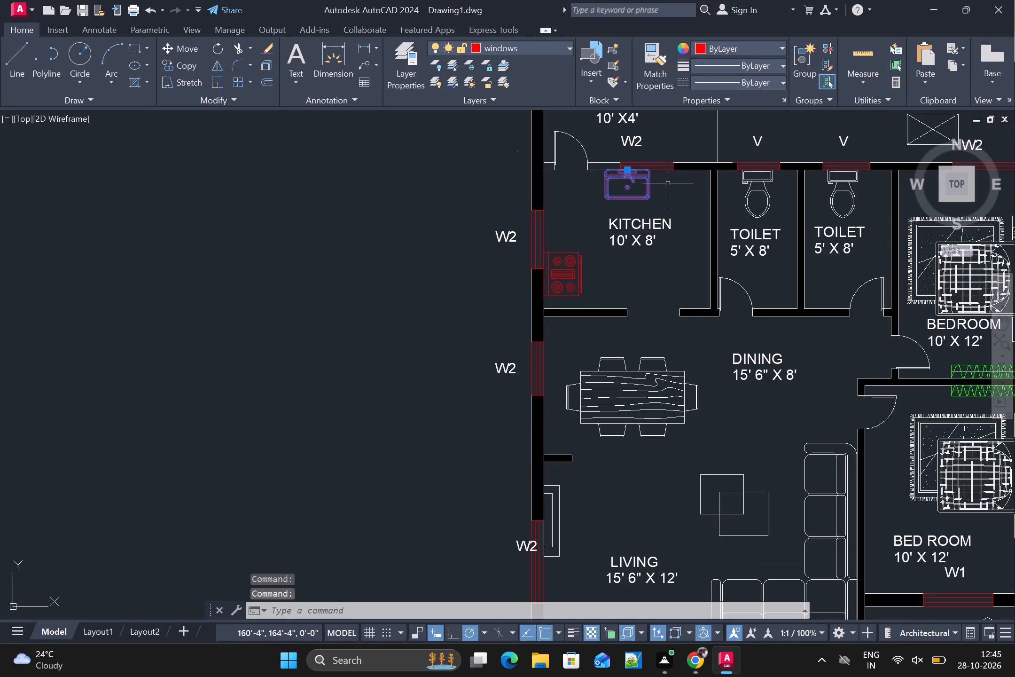
key(ctrl+c)
key(ctrl+v)
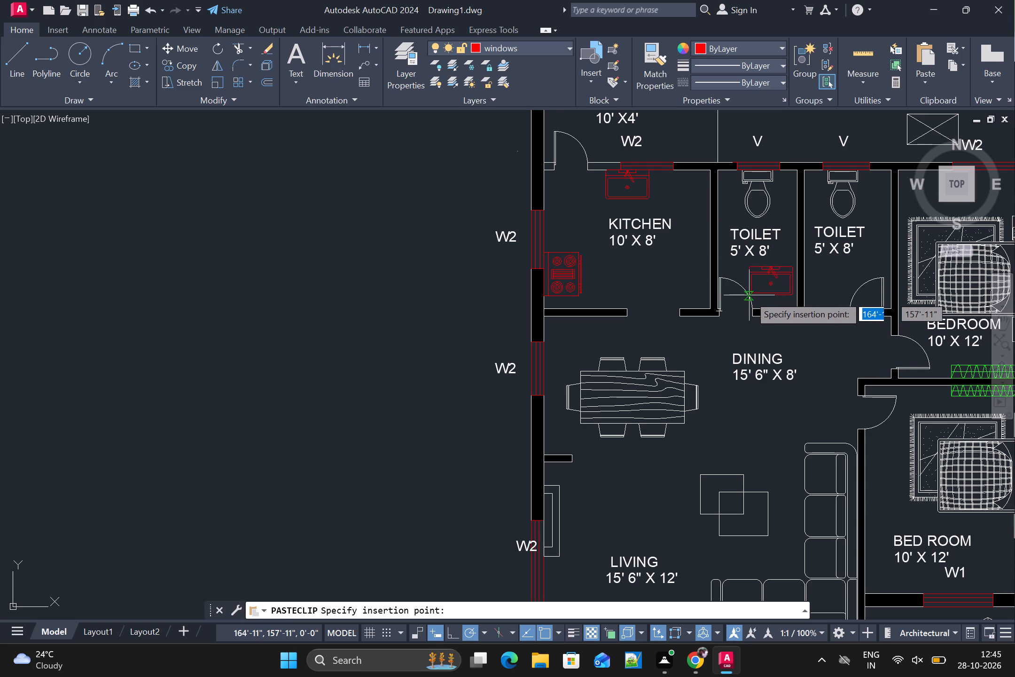
click(749, 295)
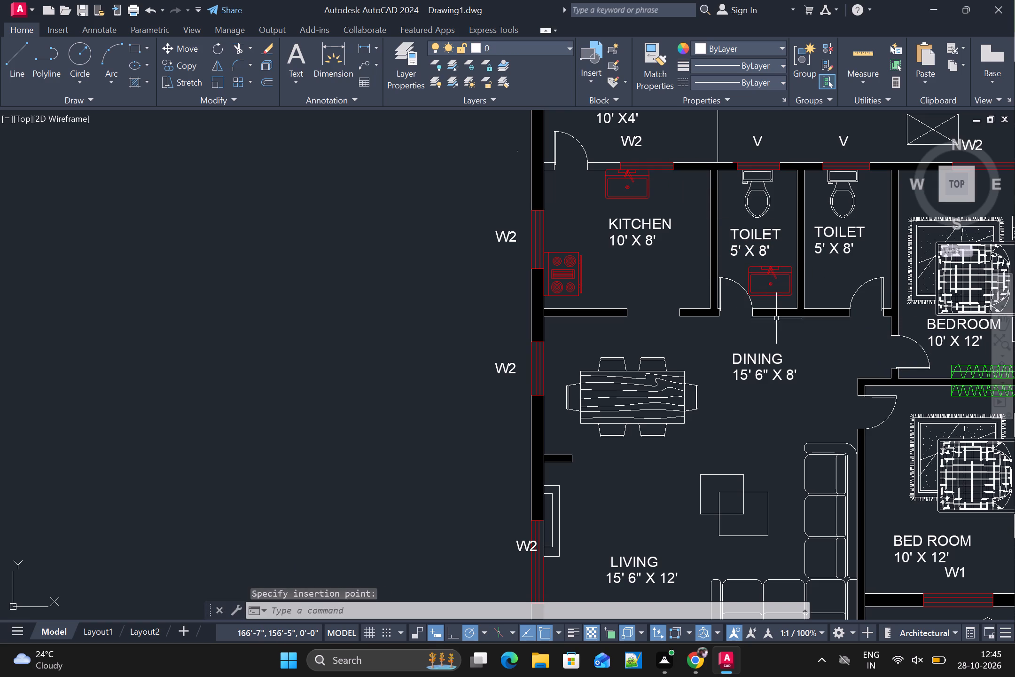
key(Escape)
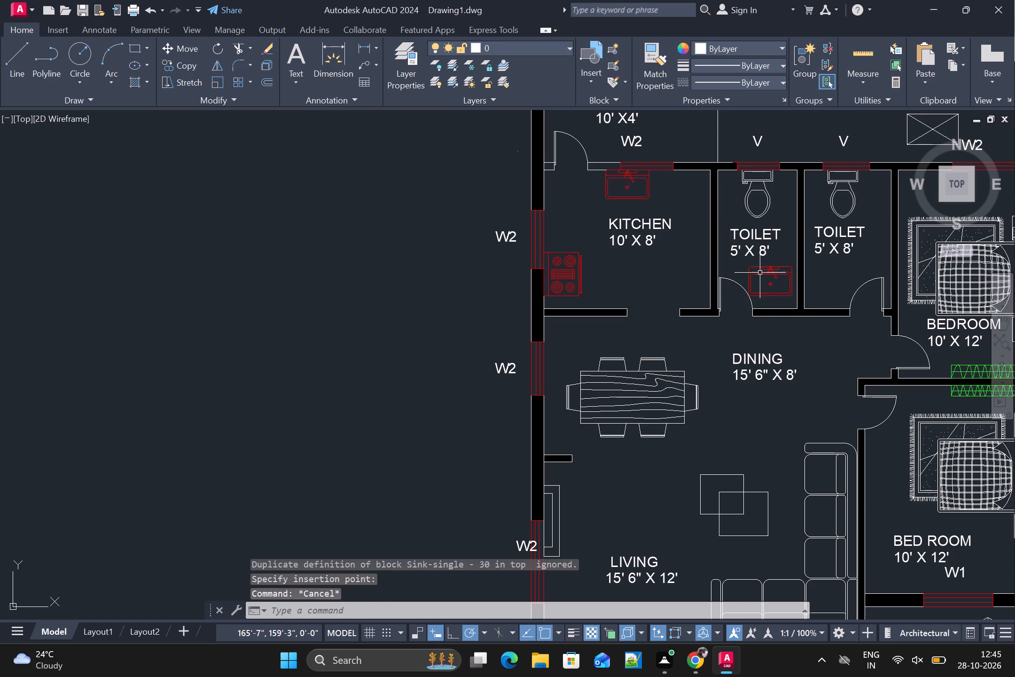
Scale the pasted sink and its faucet down to a little over half size, from the sink's upper-left corner.
click(760, 273)
click(772, 273)
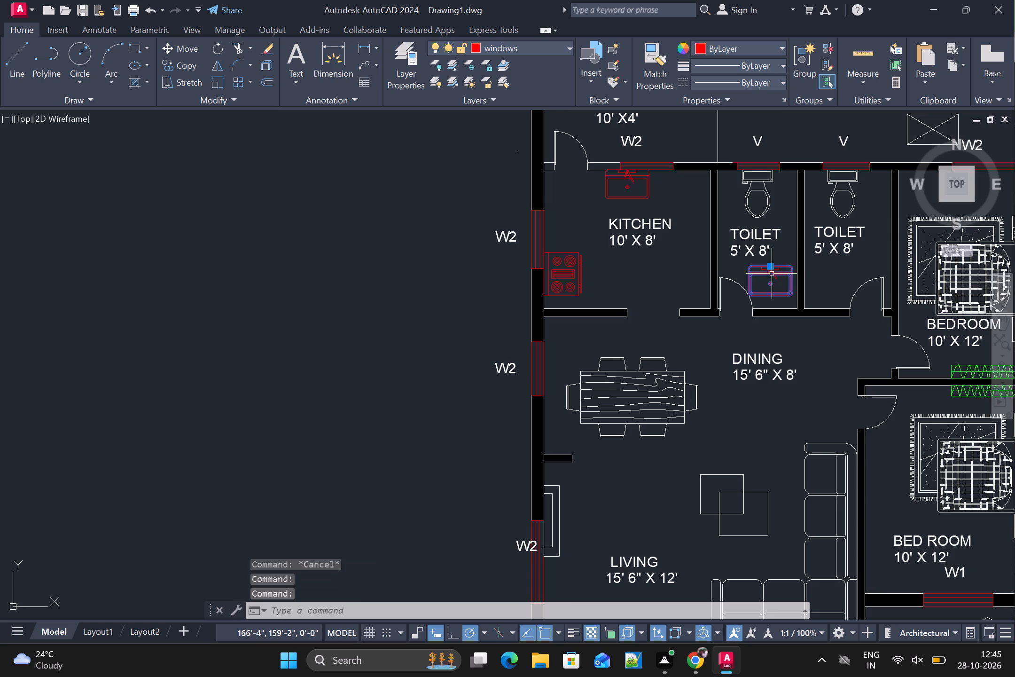
scroll(780, 277, up, 2)
click(765, 265)
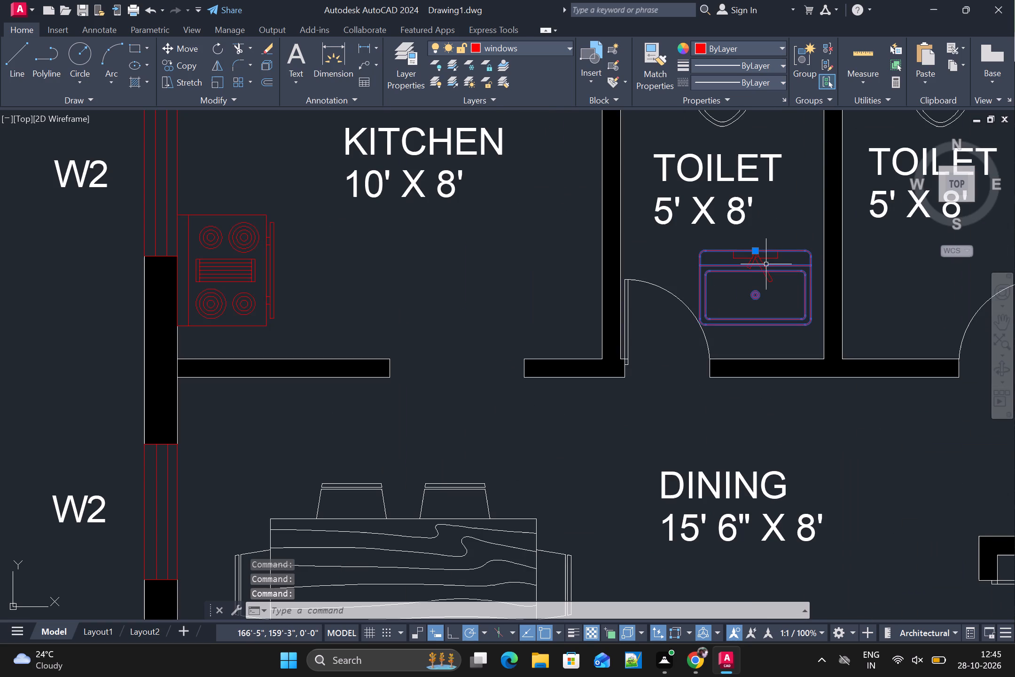
click(764, 264)
click(768, 258)
text(SC)
key(space)
click(701, 251)
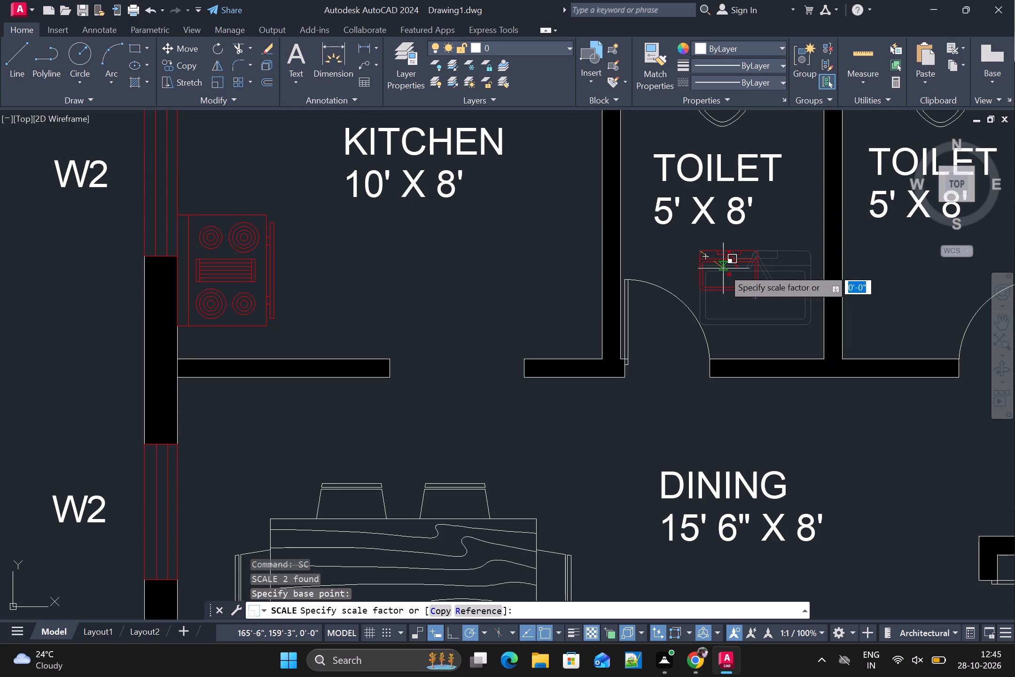
click(724, 271)
scroll(732, 296, up, 1)
scroll(732, 296, down, 2)
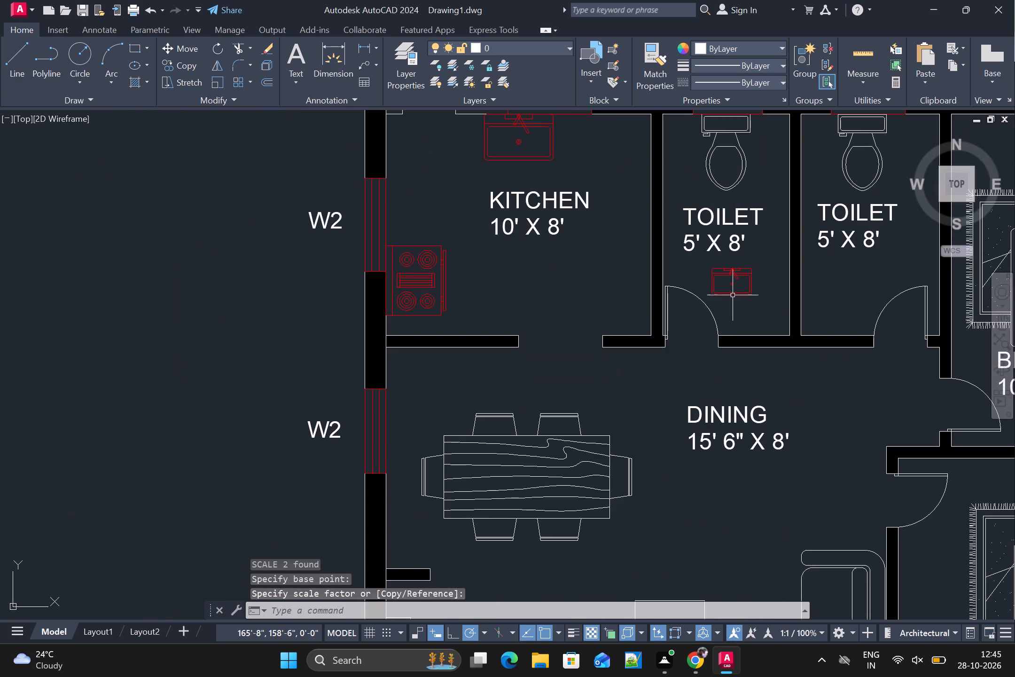
Rotate the small sink and faucet by 270° about the middle of its faucet edge.
text(RO)
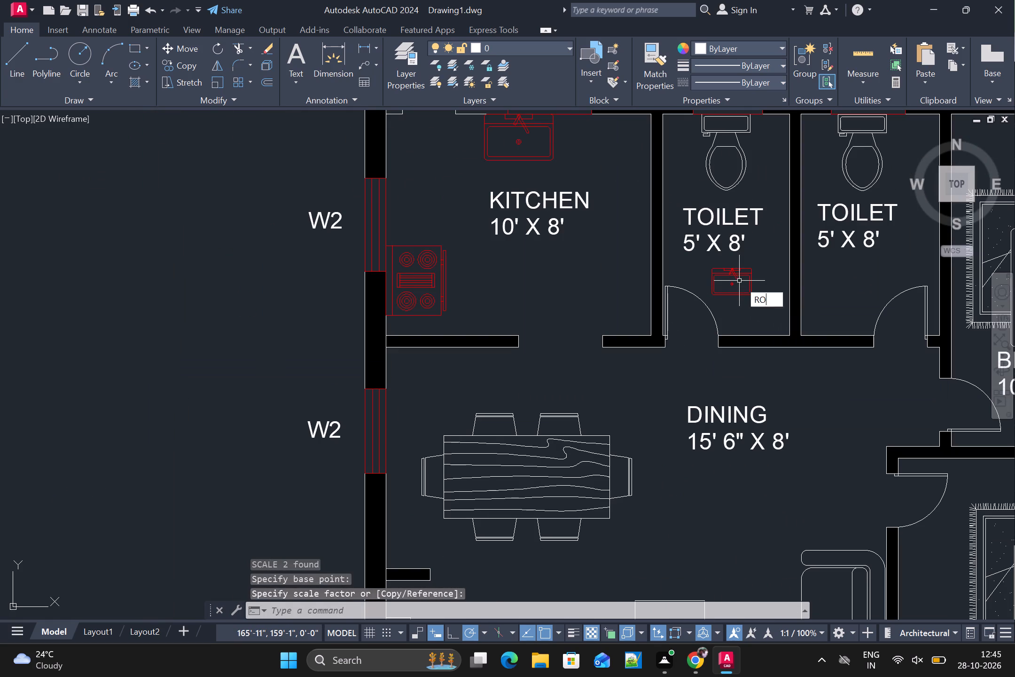
key(space)
scroll(739, 273, up, 2)
click(748, 260)
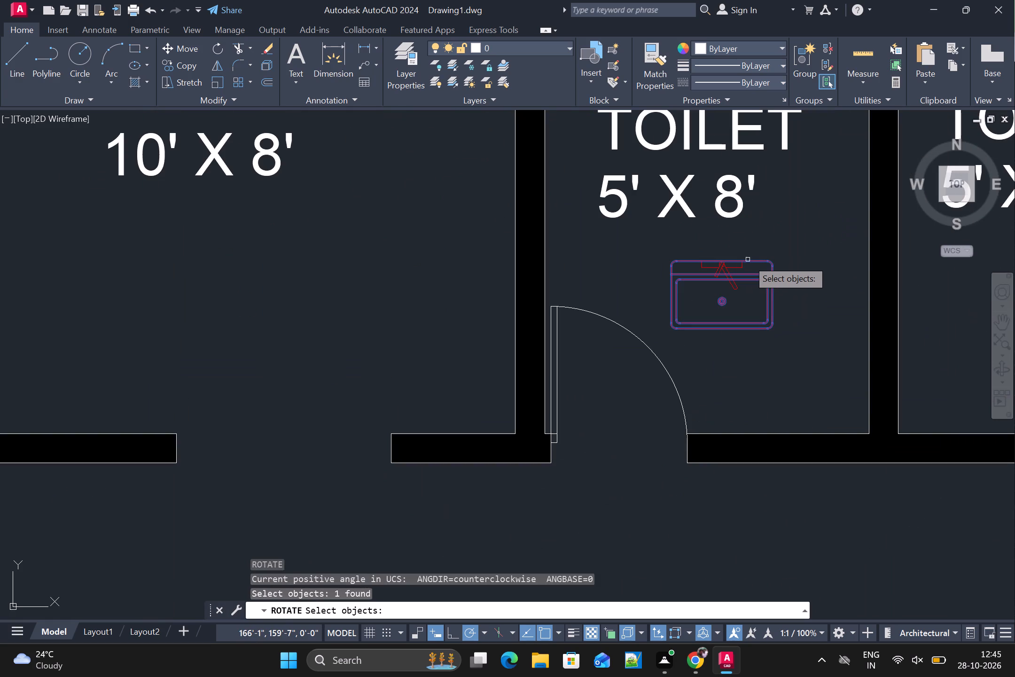
click(740, 268)
key(space)
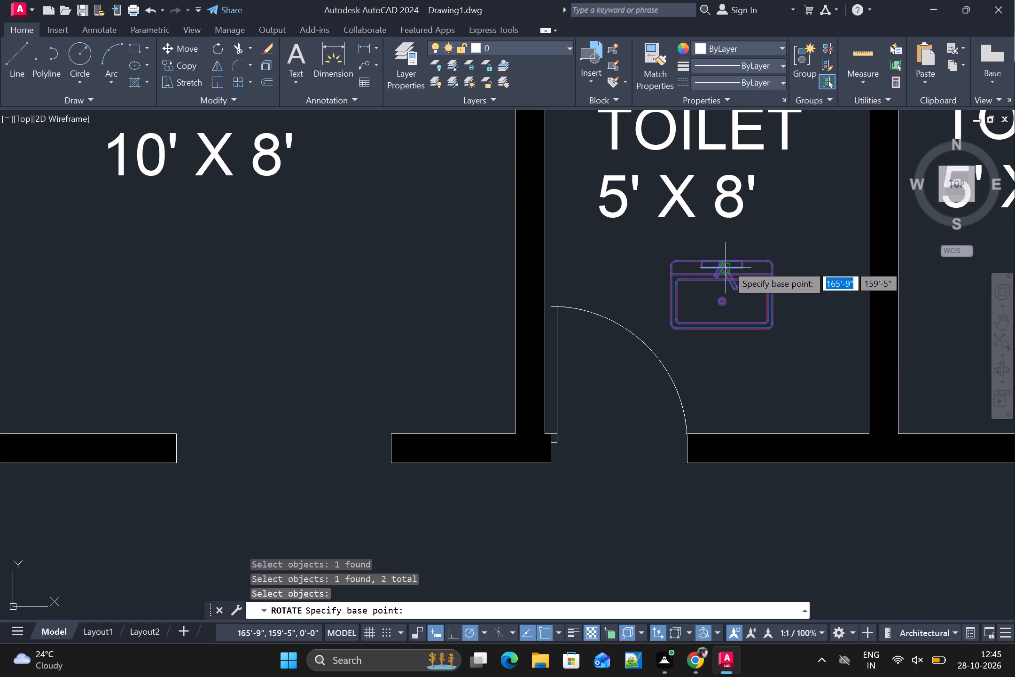
click(724, 262)
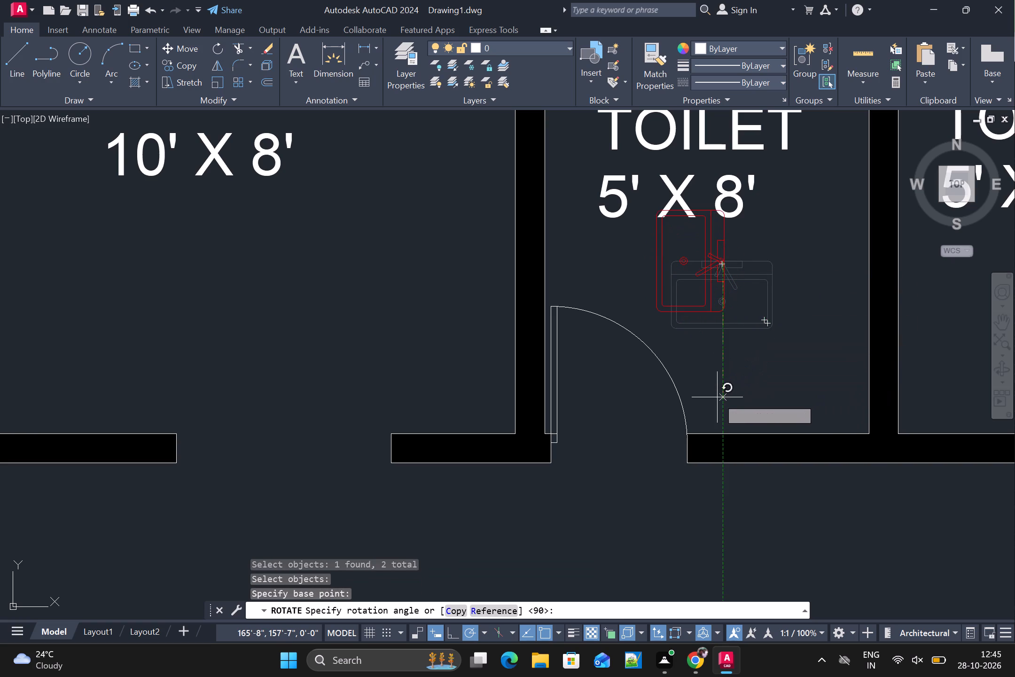
click(717, 397)
Move the rotated sink and faucet about 2'-2" so the faucet edge sits against the wall between the two toilets.
click(726, 268)
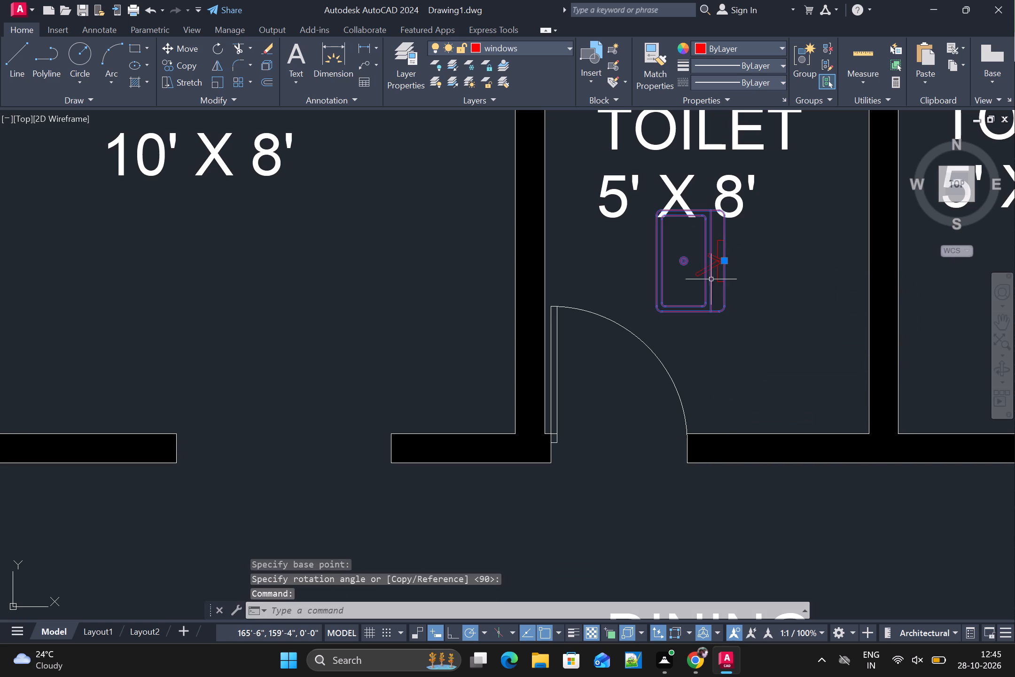
click(711, 266)
click(714, 266)
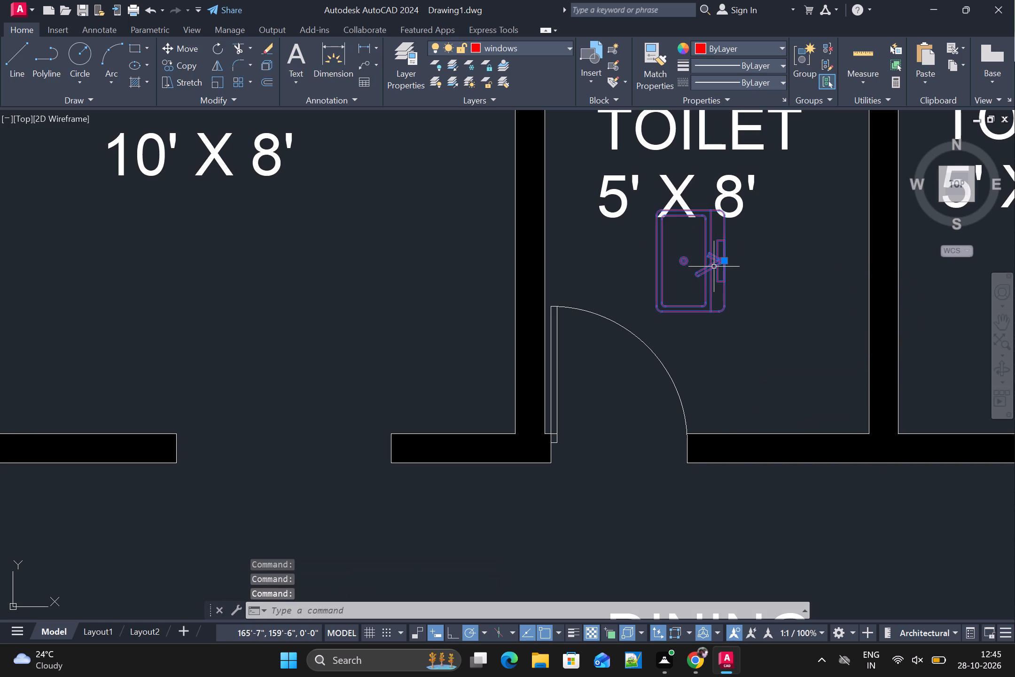
text(M)
key(space)
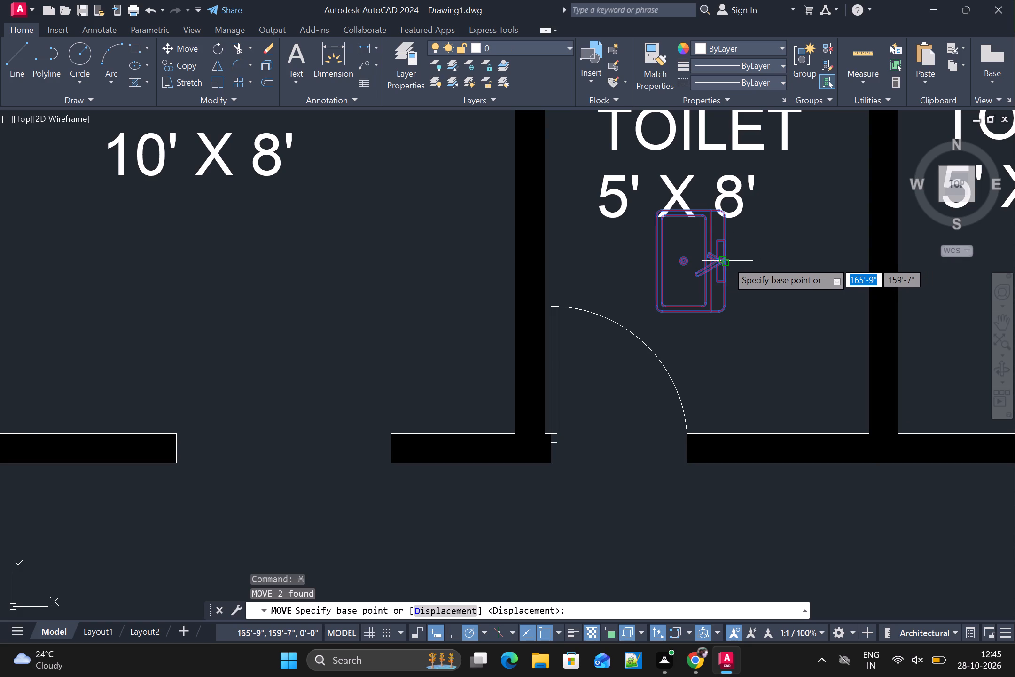
click(726, 261)
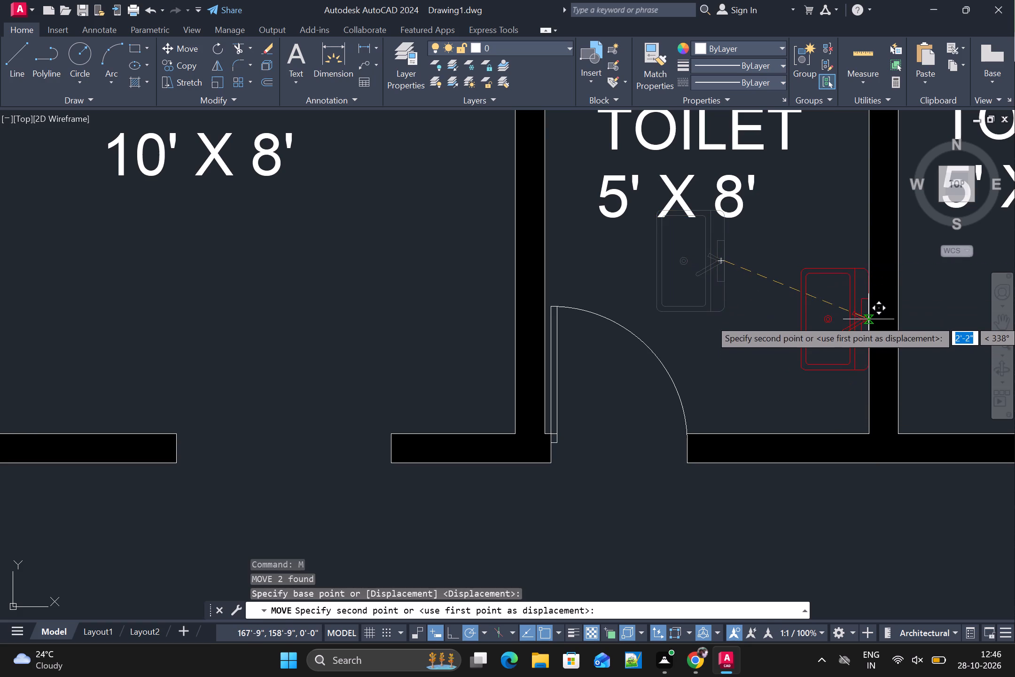
click(868, 319)
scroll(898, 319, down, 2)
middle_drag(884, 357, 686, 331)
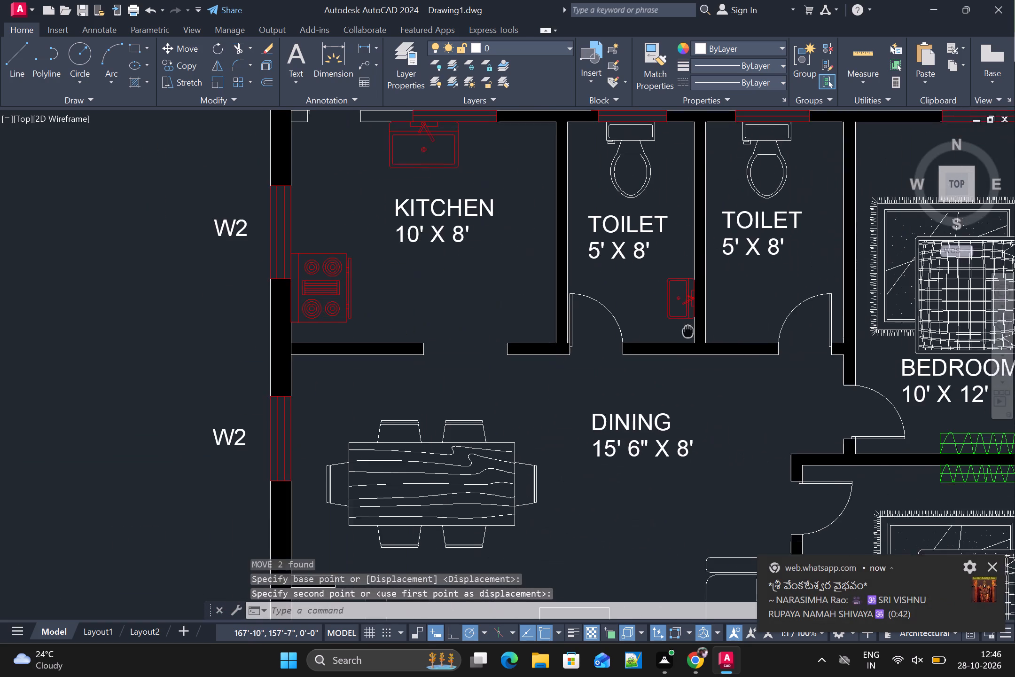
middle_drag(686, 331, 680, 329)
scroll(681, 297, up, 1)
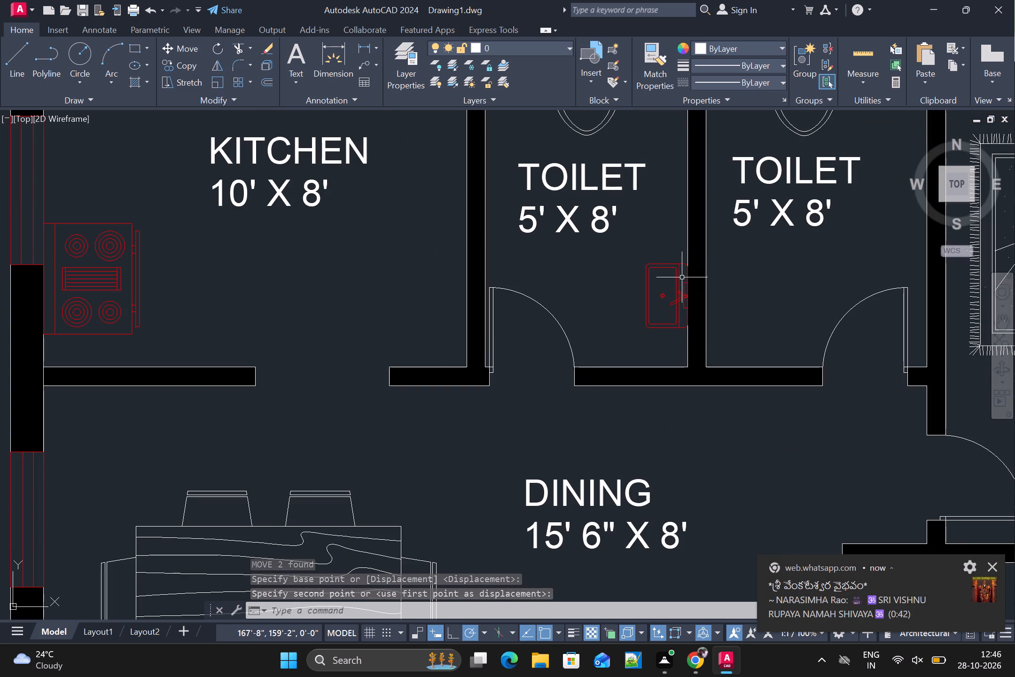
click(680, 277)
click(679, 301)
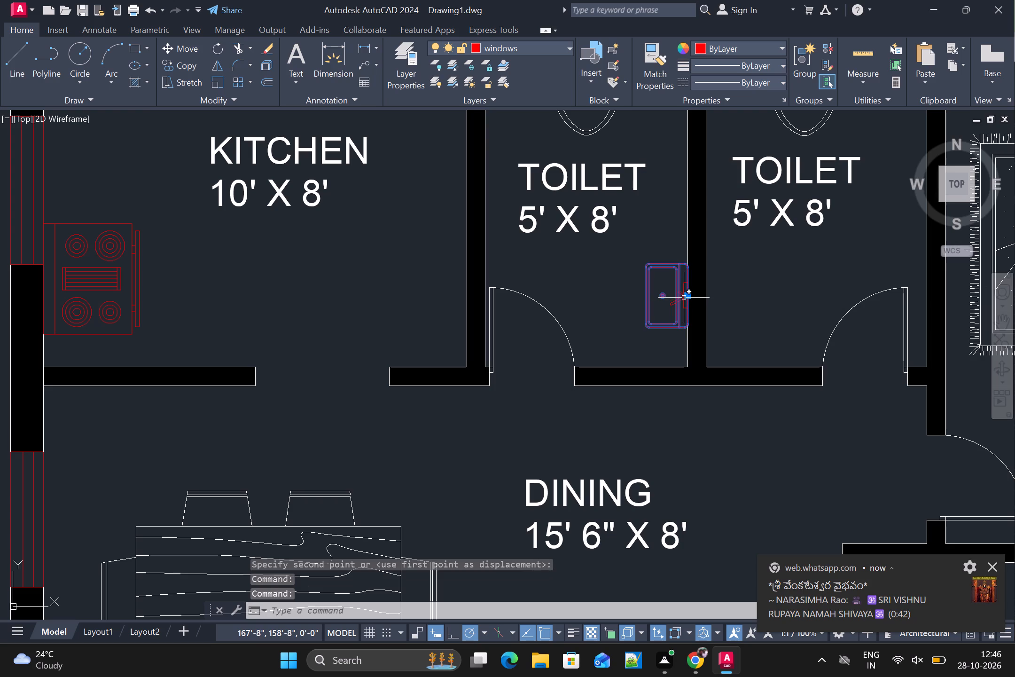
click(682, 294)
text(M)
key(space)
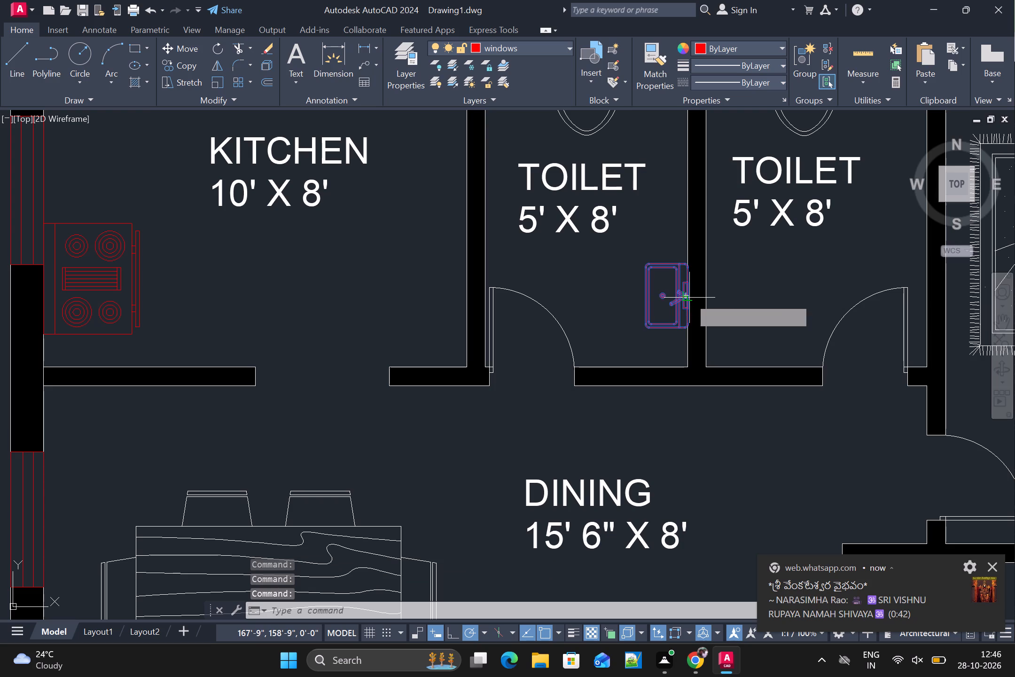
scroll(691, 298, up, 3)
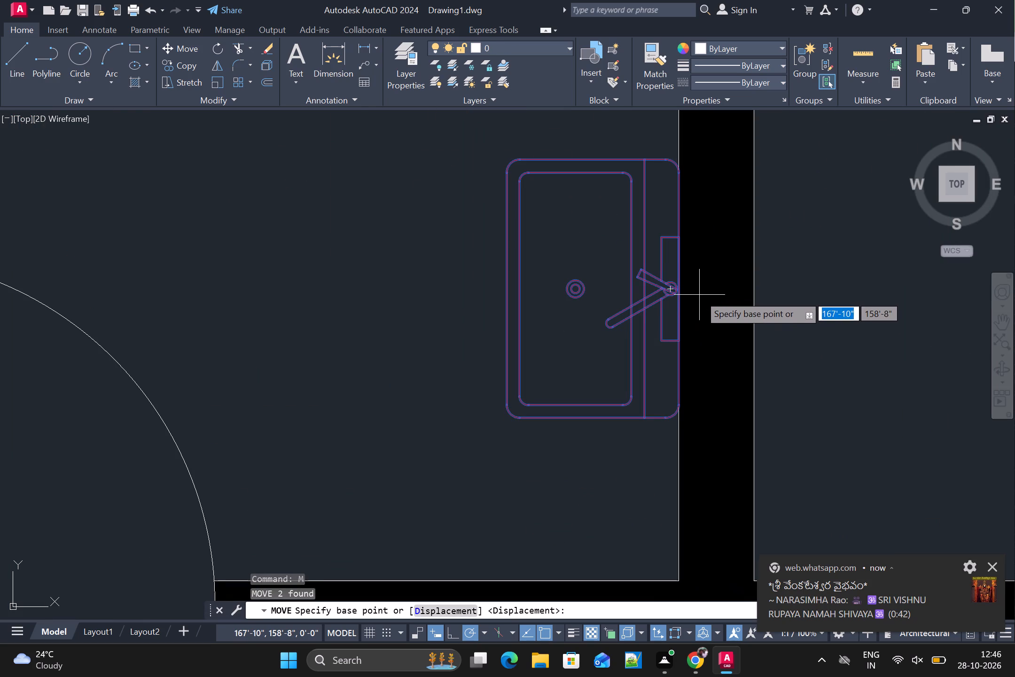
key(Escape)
Copy the small sink and faucet into the second toilet, close to the wall shared by the two toilets.
click(671, 295)
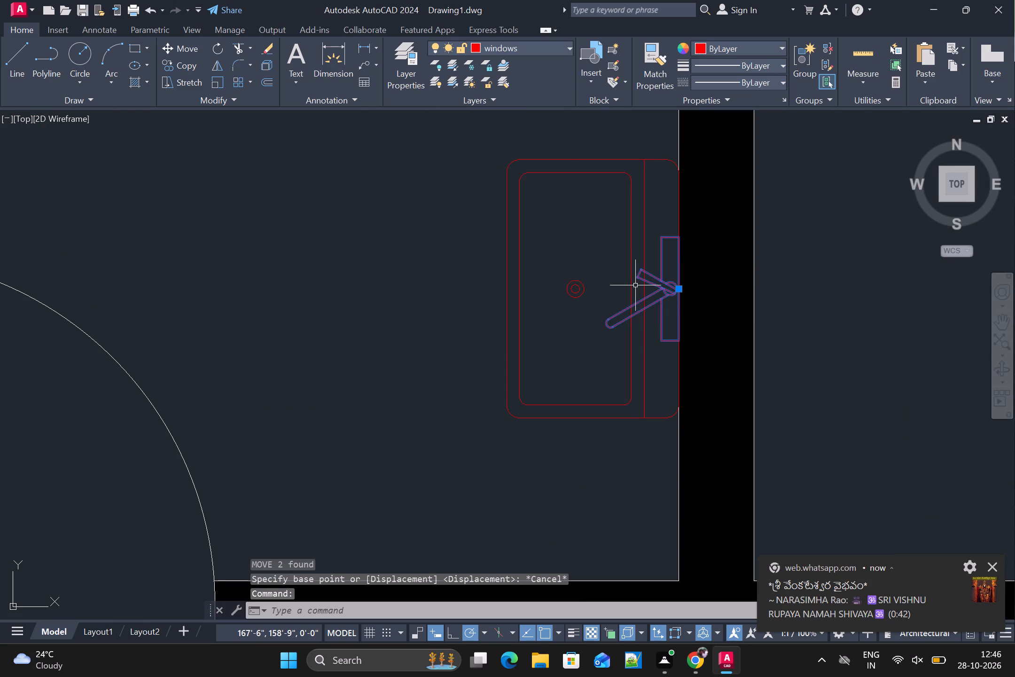
click(630, 287)
key(ctrl+c)
key(ctrl+v)
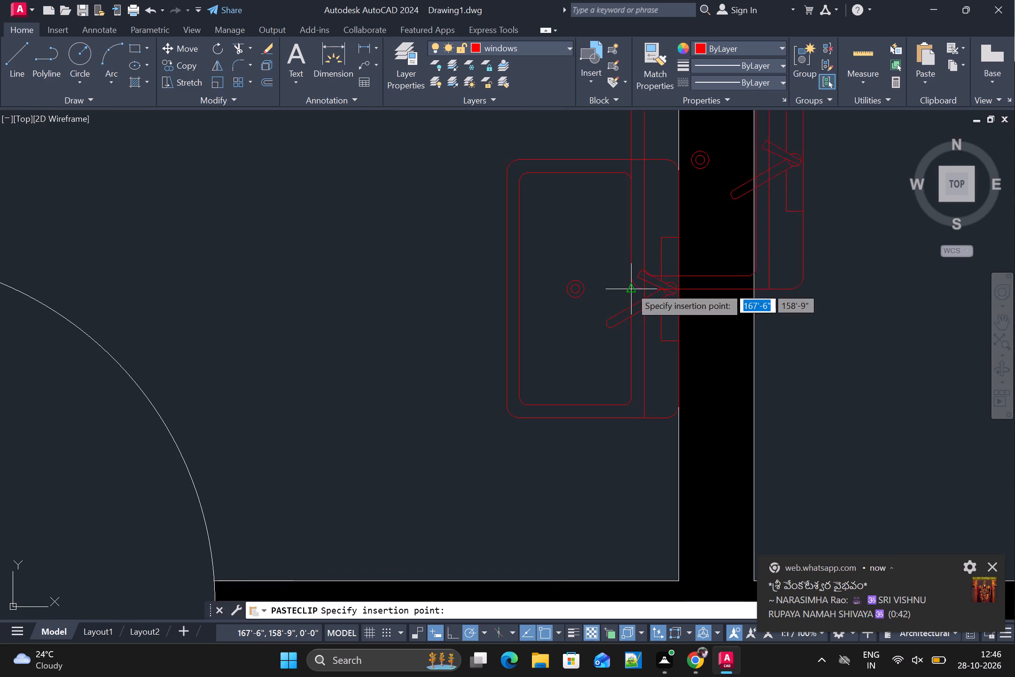
scroll(643, 317, down, 2)
middle_drag(728, 391, 396, 384)
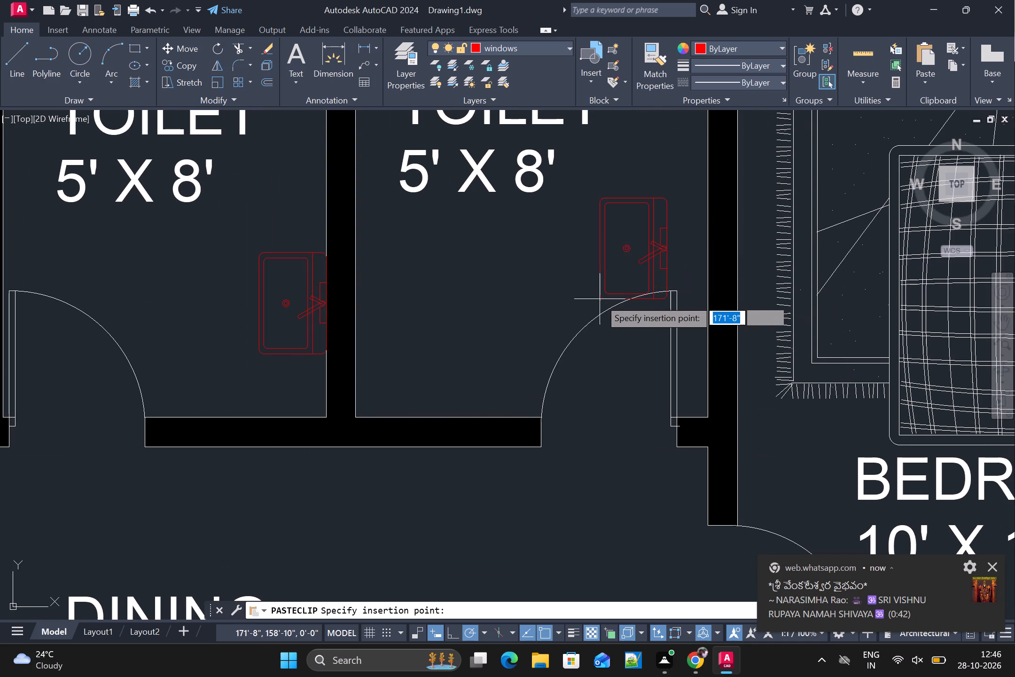
scroll(496, 339, down, 1)
middle_drag(501, 333, 502, 333)
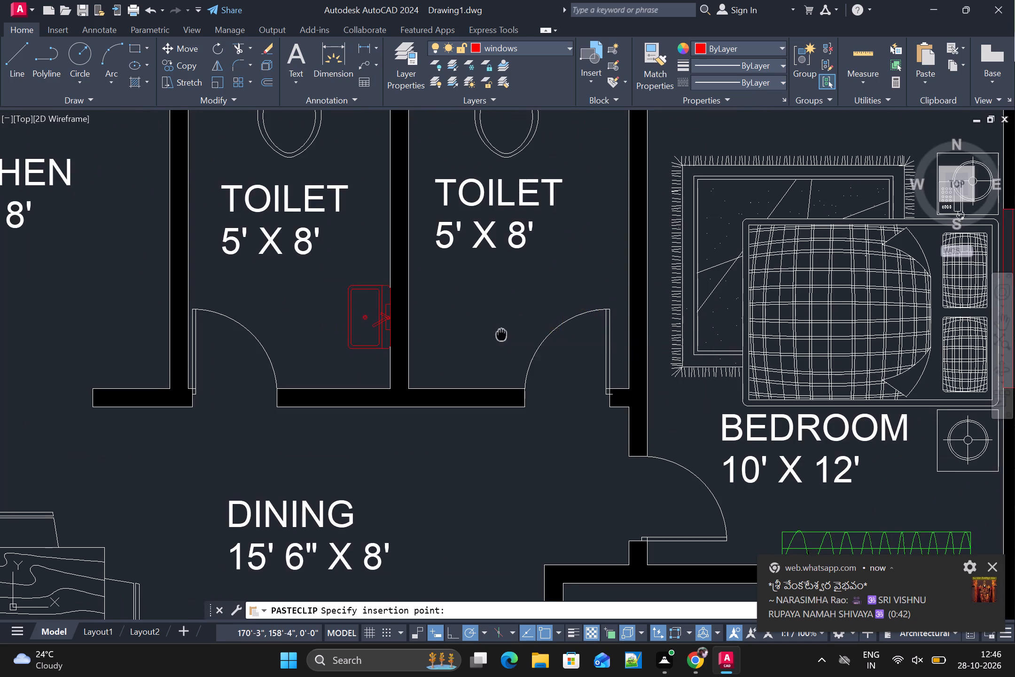
middle_drag(502, 333, 724, 331)
click(651, 362)
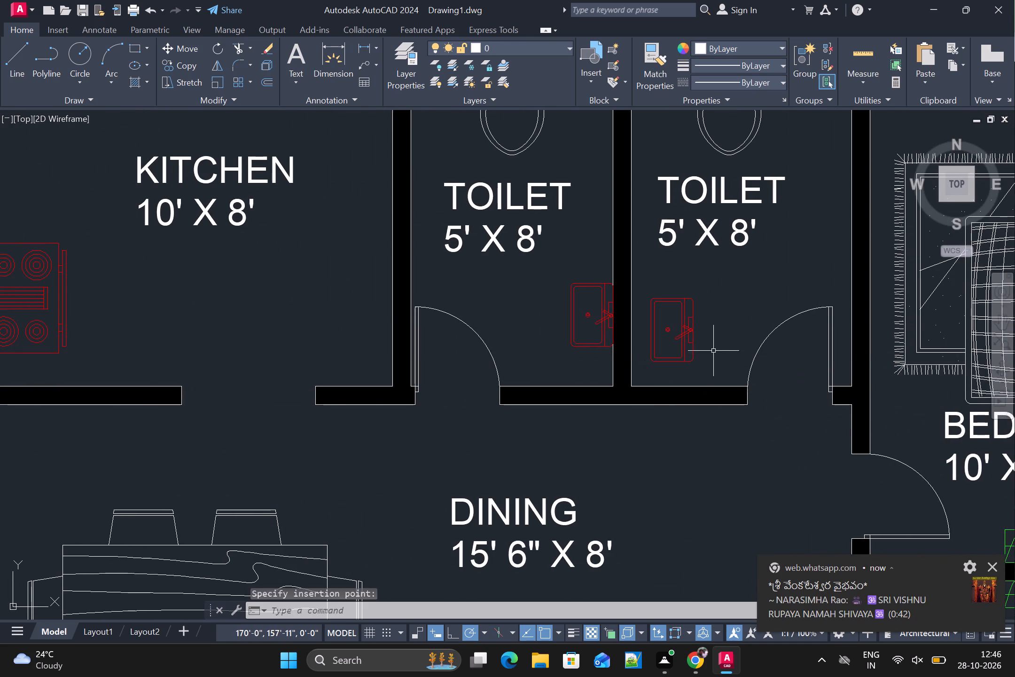
Rotate the second toilet's sink and faucet by 180° about the sink's upper corner on the faucet side.
key(r)
text(O)
key(space)
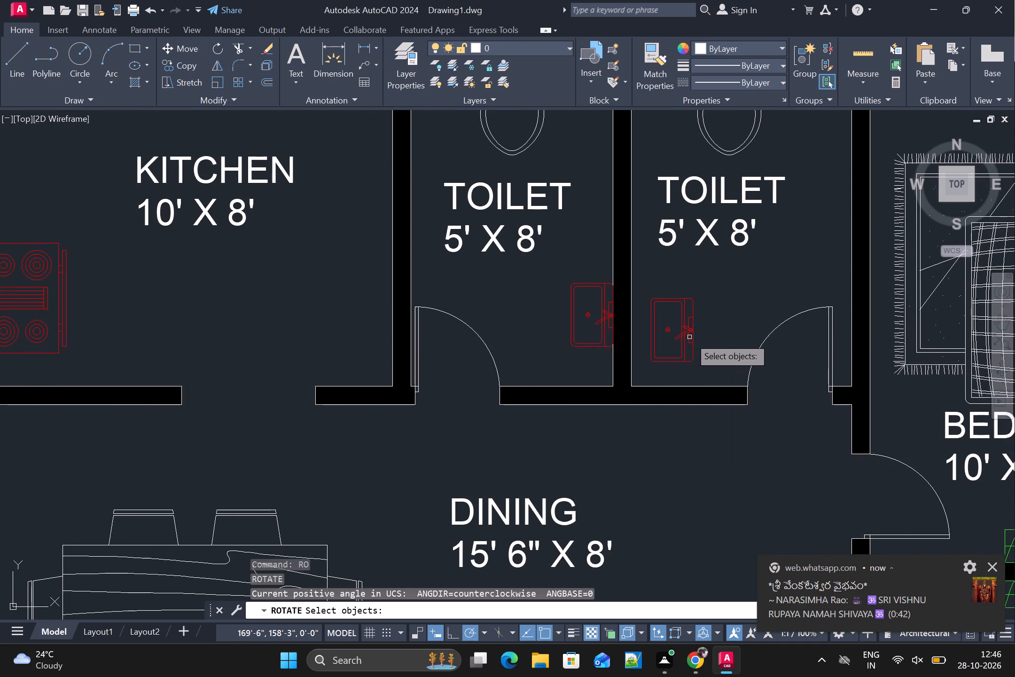
click(689, 337)
click(685, 314)
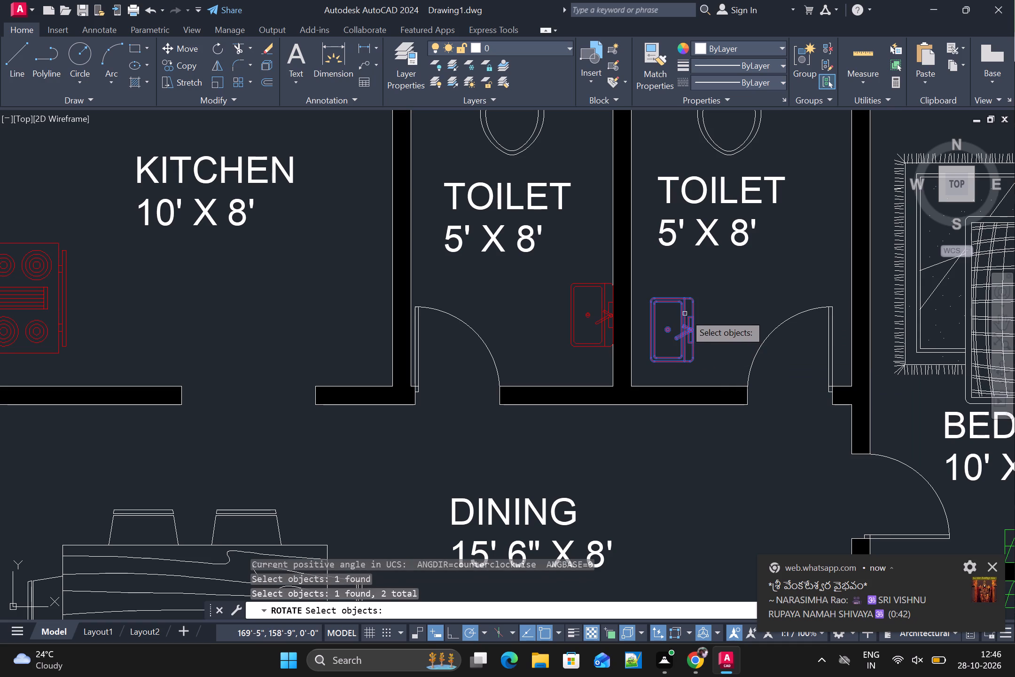
key(space)
click(691, 300)
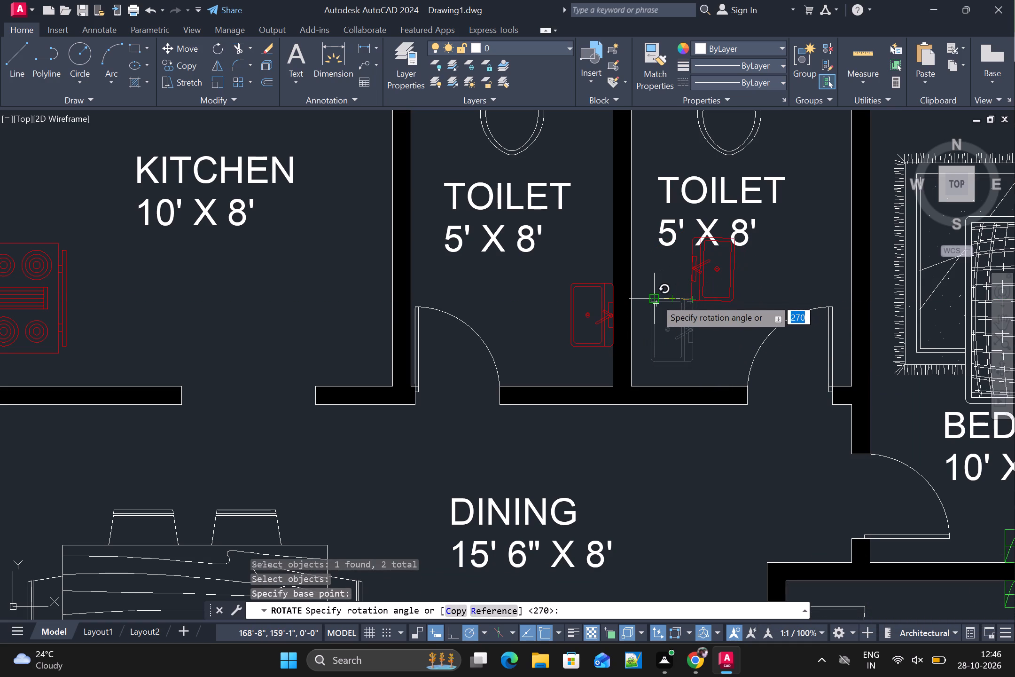
scroll(619, 302, up, 1)
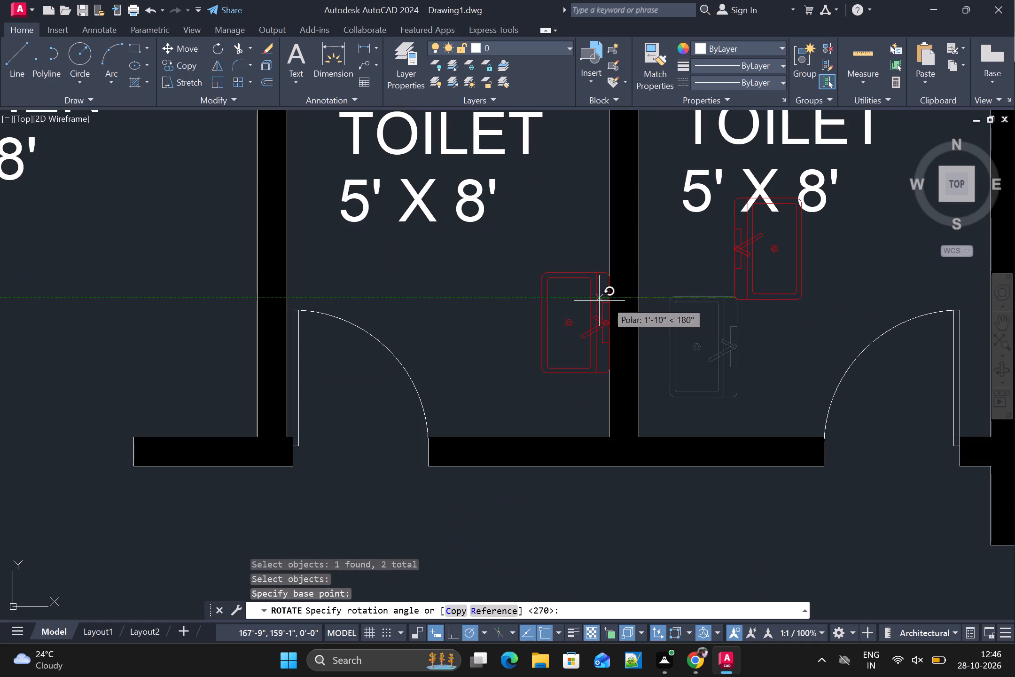
click(526, 298)
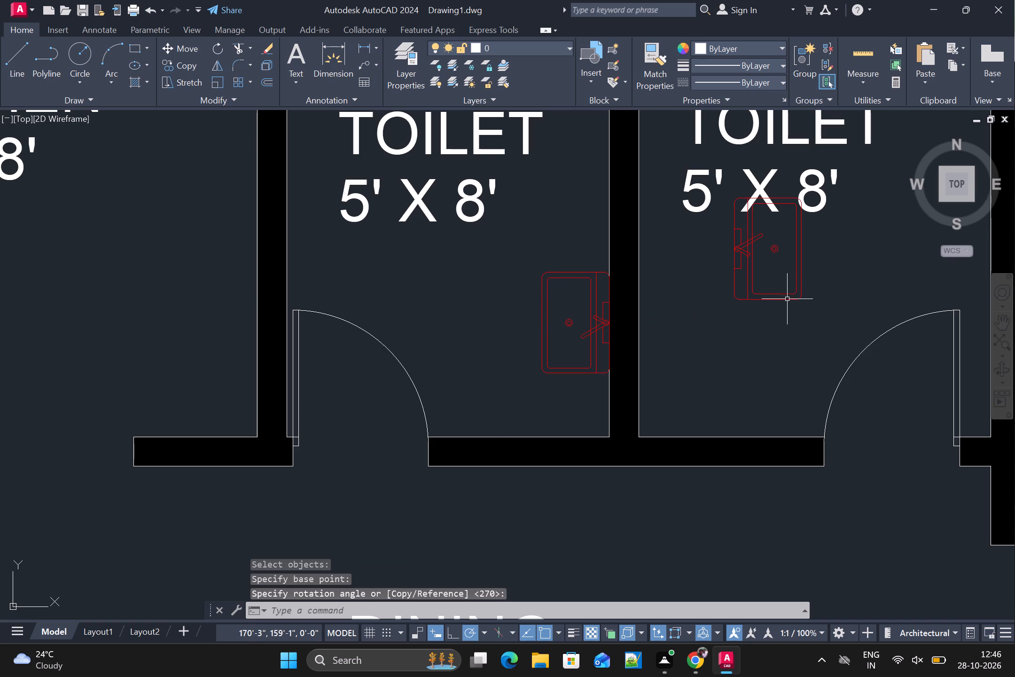
Move the second toilet's sink and faucet about 1'-10" against the shared toilet wall, nearly back to back with the first sink.
click(787, 299)
click(746, 253)
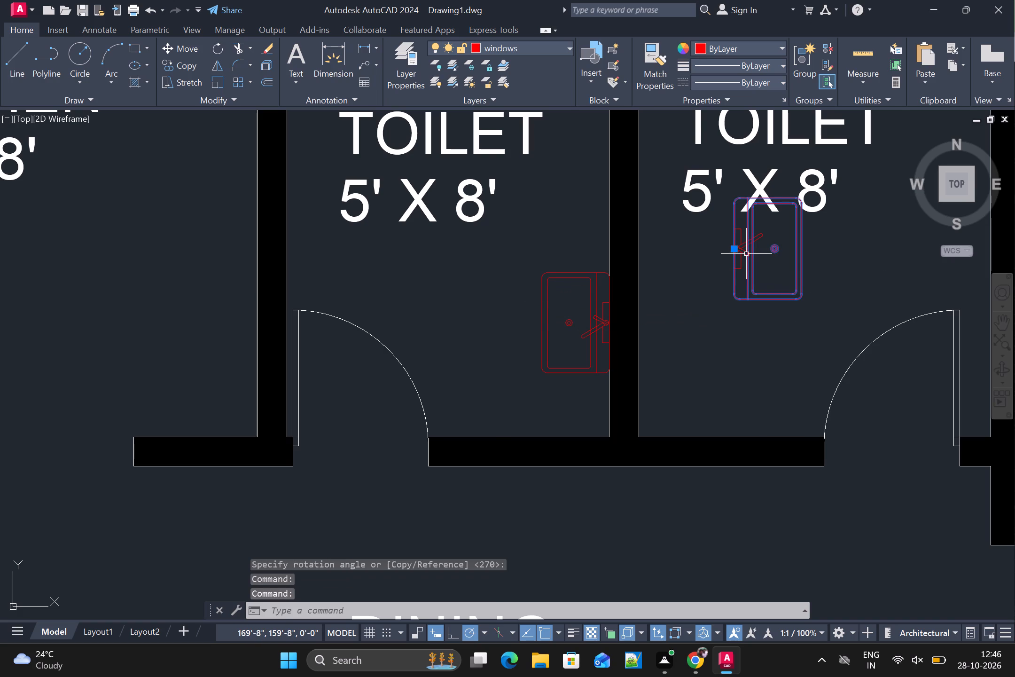
click(746, 244)
scroll(750, 251, up, 3)
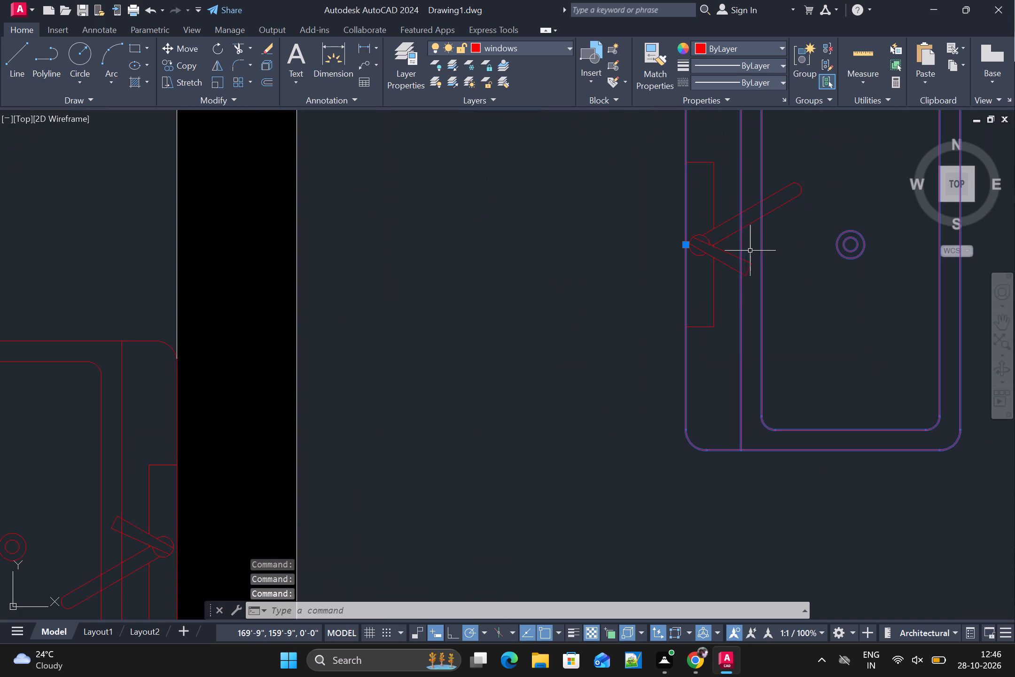
click(720, 252)
key(m)
key(space)
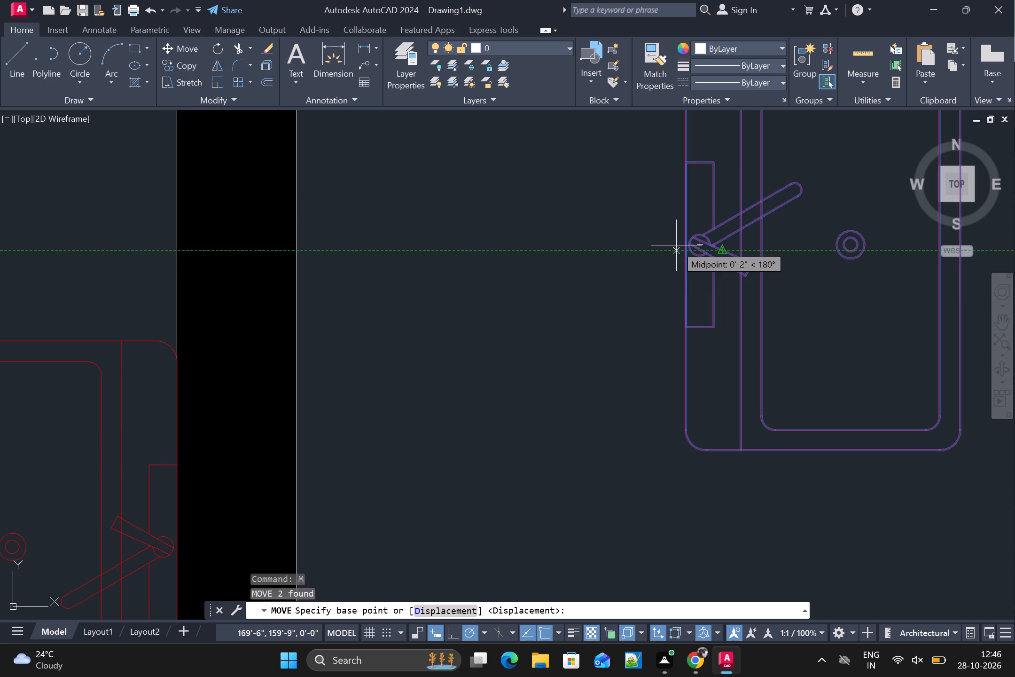
click(687, 252)
scroll(698, 259, down, 3)
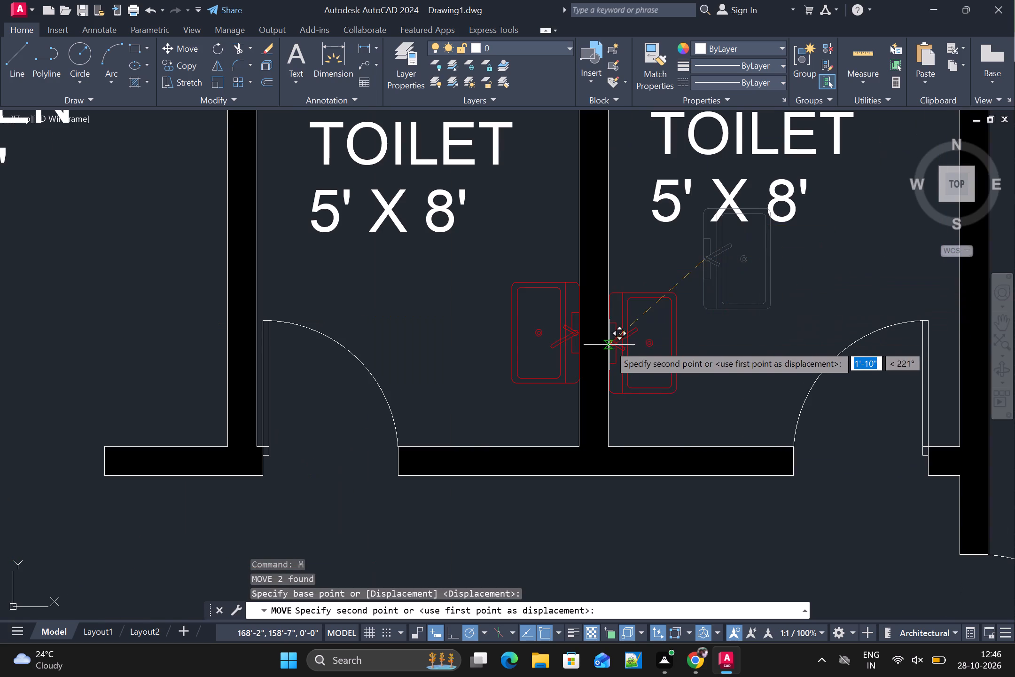
click(611, 341)
scroll(729, 338, down, 2)
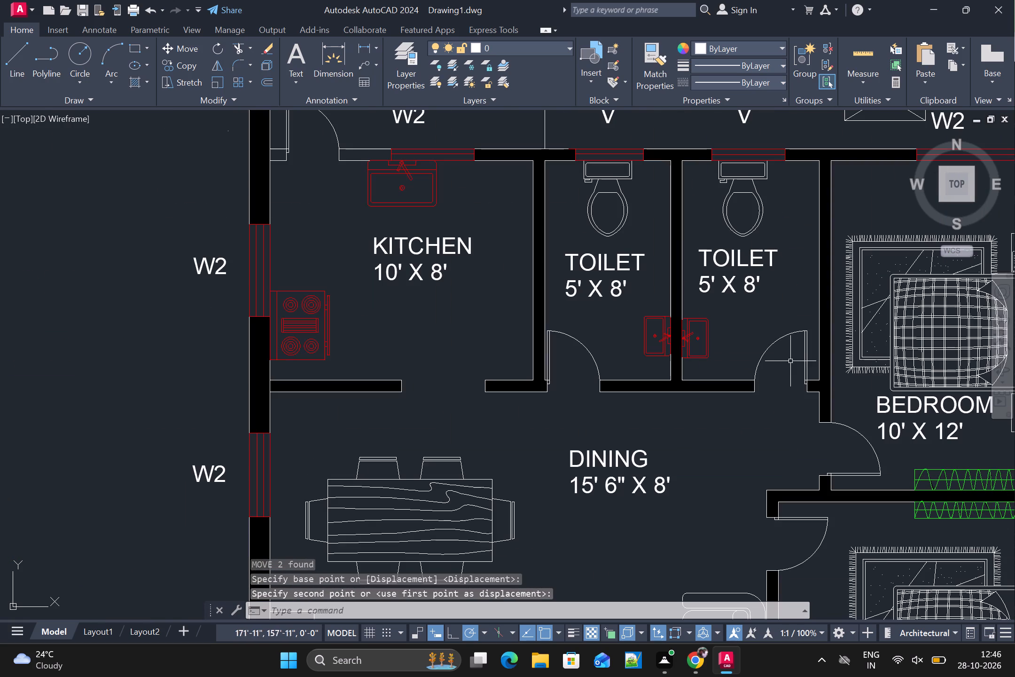
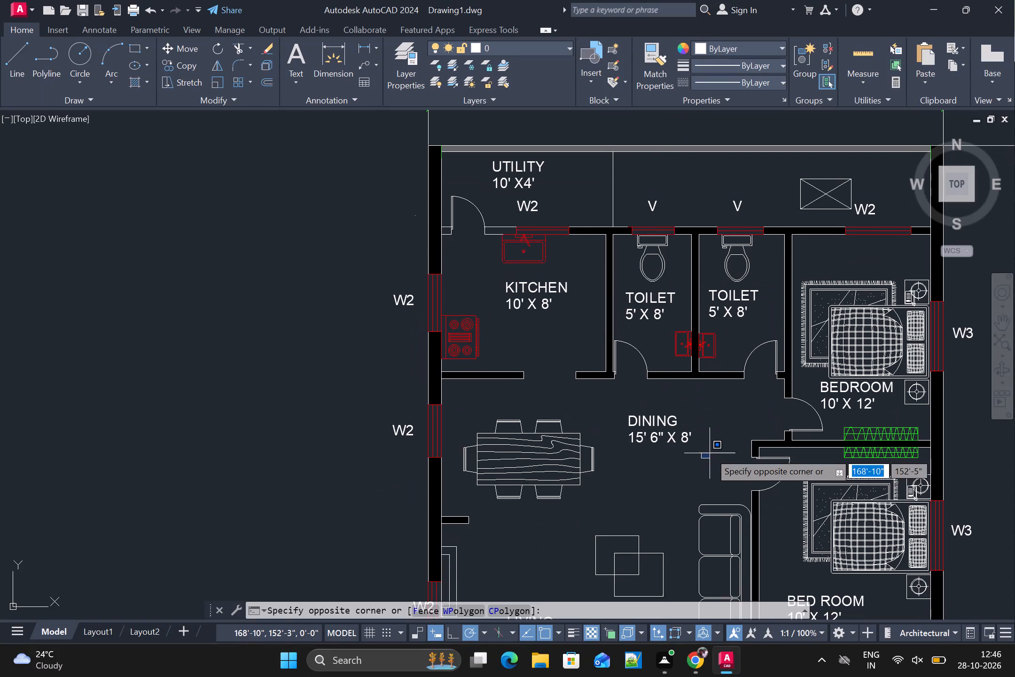
Review the whole floor plan, from the utility area and toilets down to the car parking and main gate.
scroll(717, 454, down, 1)
scroll(744, 456, up, 1)
scroll(743, 456, down, 1)
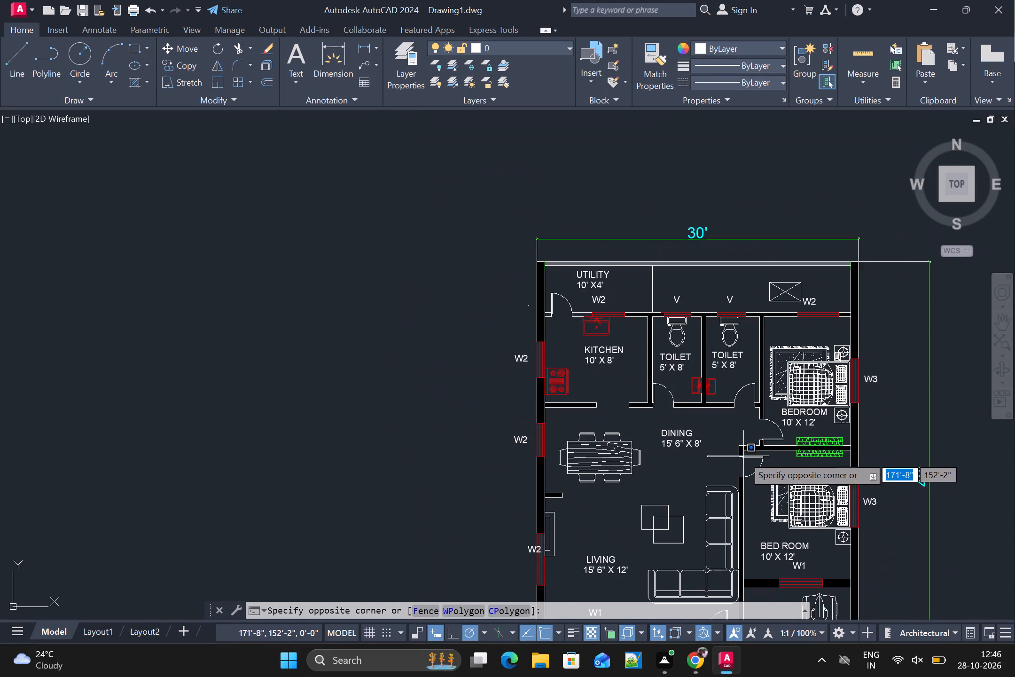
middle_drag(752, 465, 679, 354)
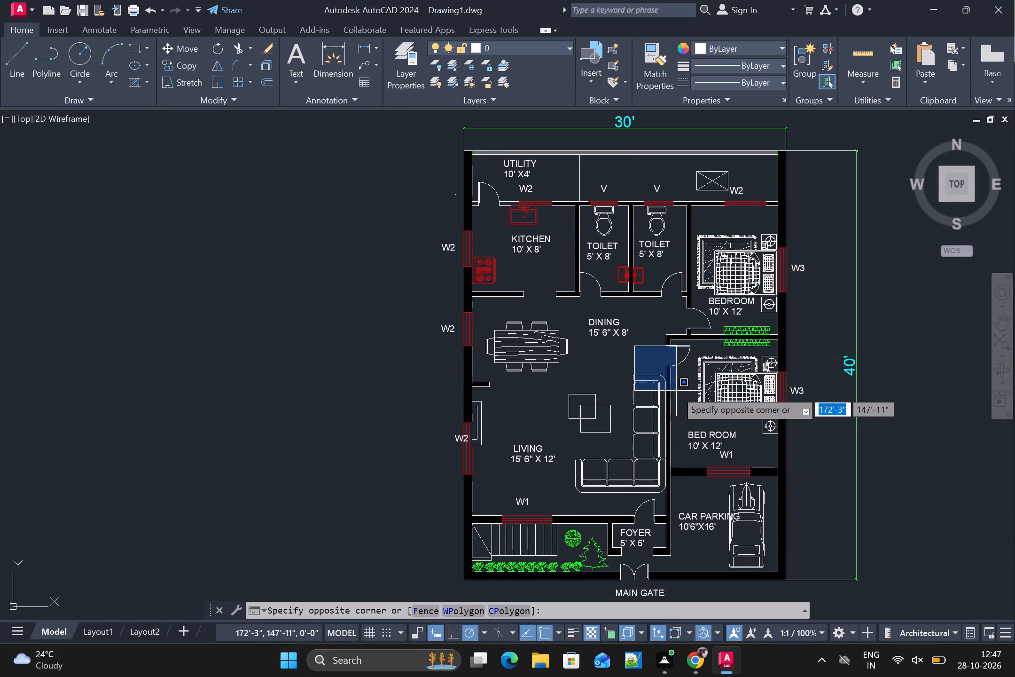
key(Escape)
scroll(763, 447, down, 1)
middle_drag(763, 439, 765, 383)
scroll(738, 373, up, 1)
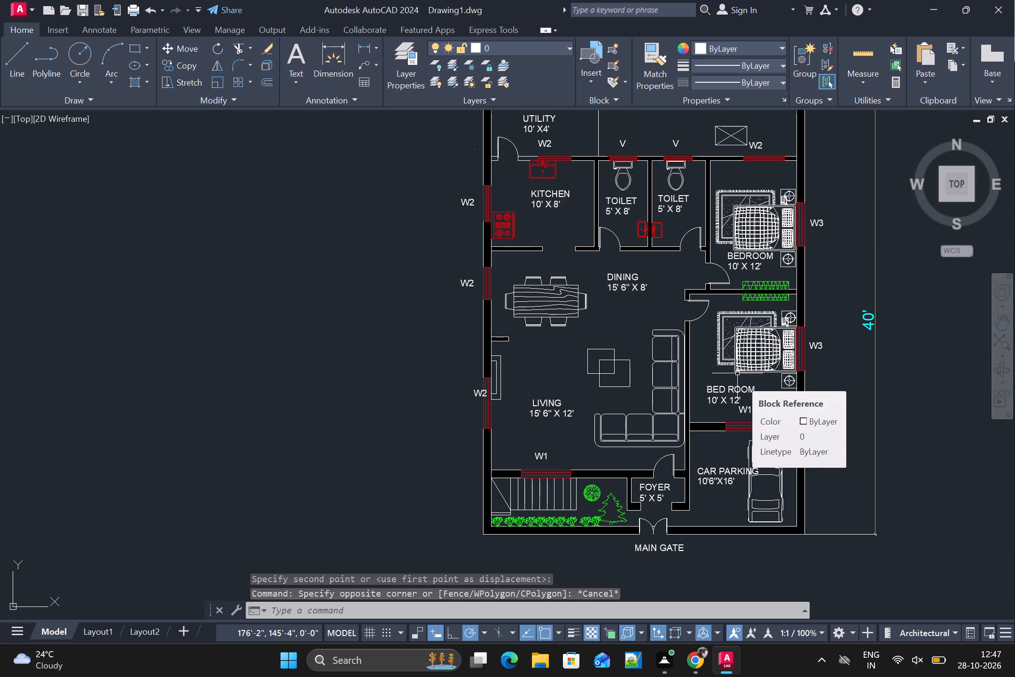
scroll(798, 466, down, 1)
middle_drag(798, 461, 806, 377)
scroll(718, 420, up, 1)
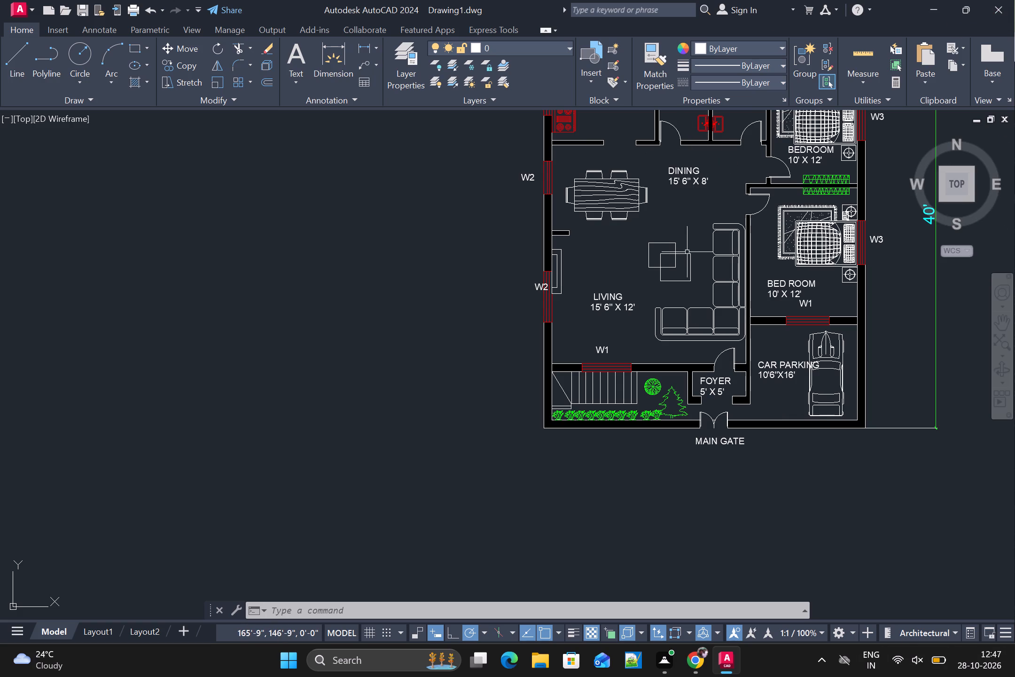
scroll(687, 253, down, 2)
scroll(694, 218, up, 2)
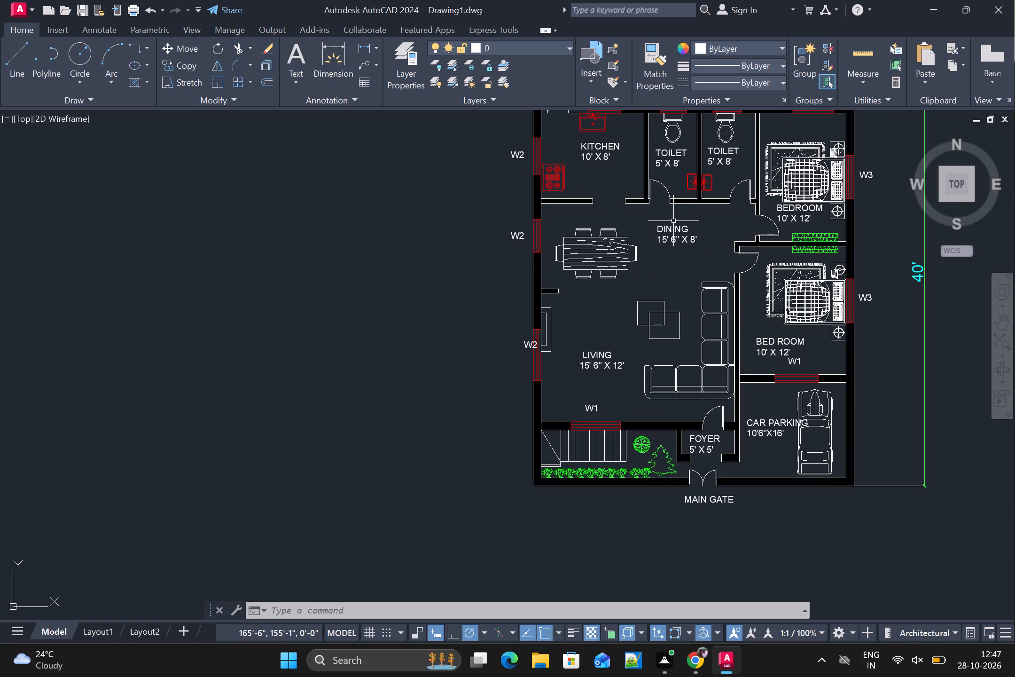
scroll(673, 221, down, 1)
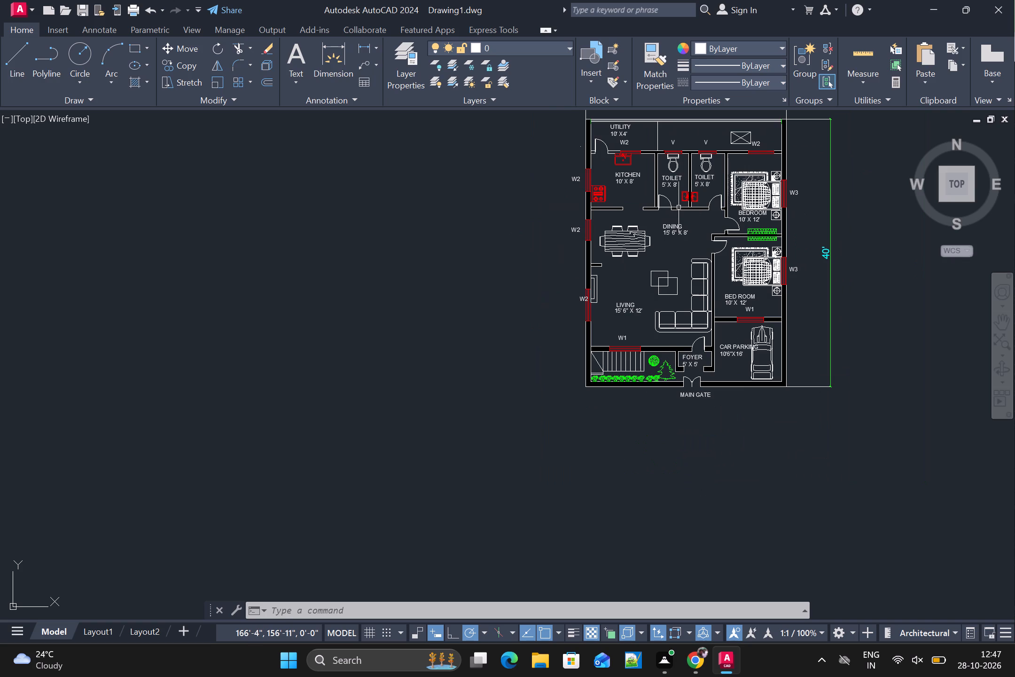
Draw the L-shaped kitchen counter edge from the sink wall: about 2' out, 5'-11" along, and 5'-11" to the opposite wall.
key(l)
key(space)
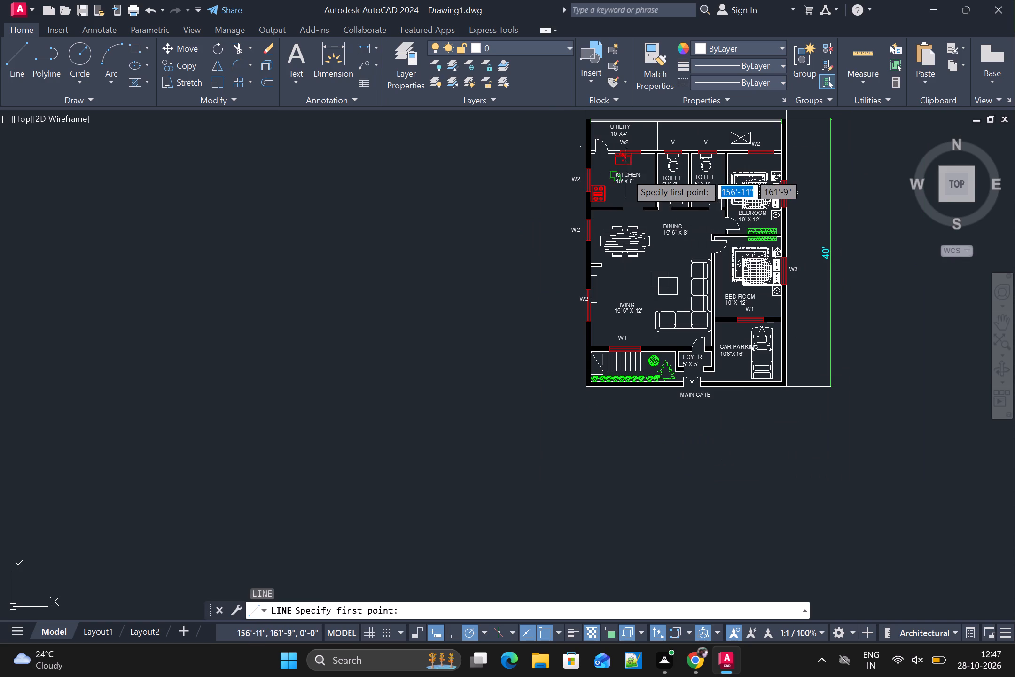
scroll(637, 172, up, 2)
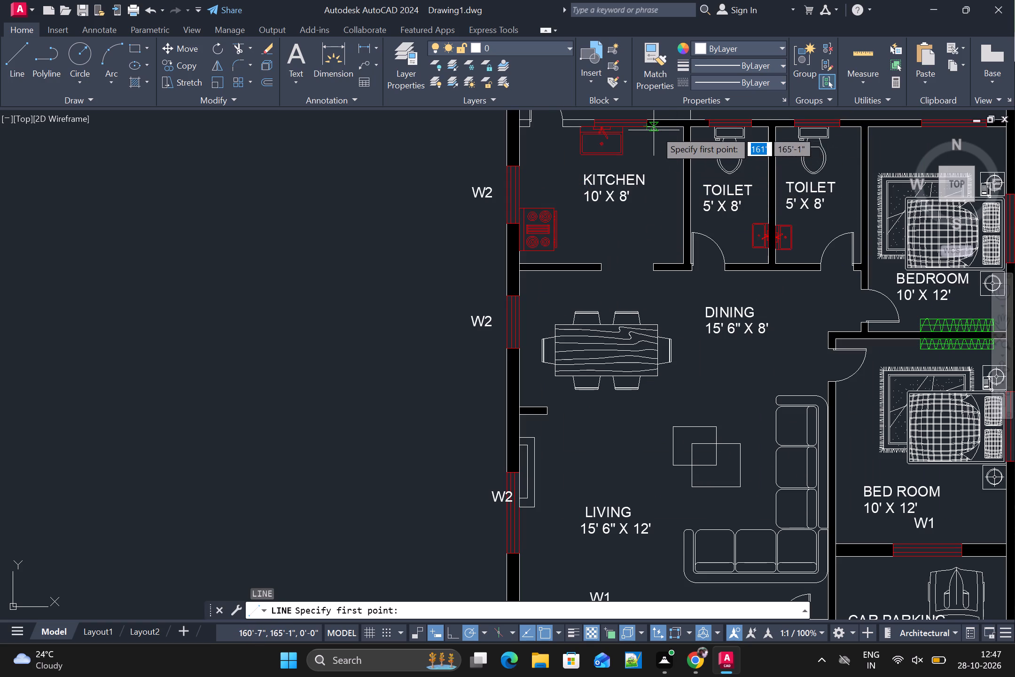
click(659, 128)
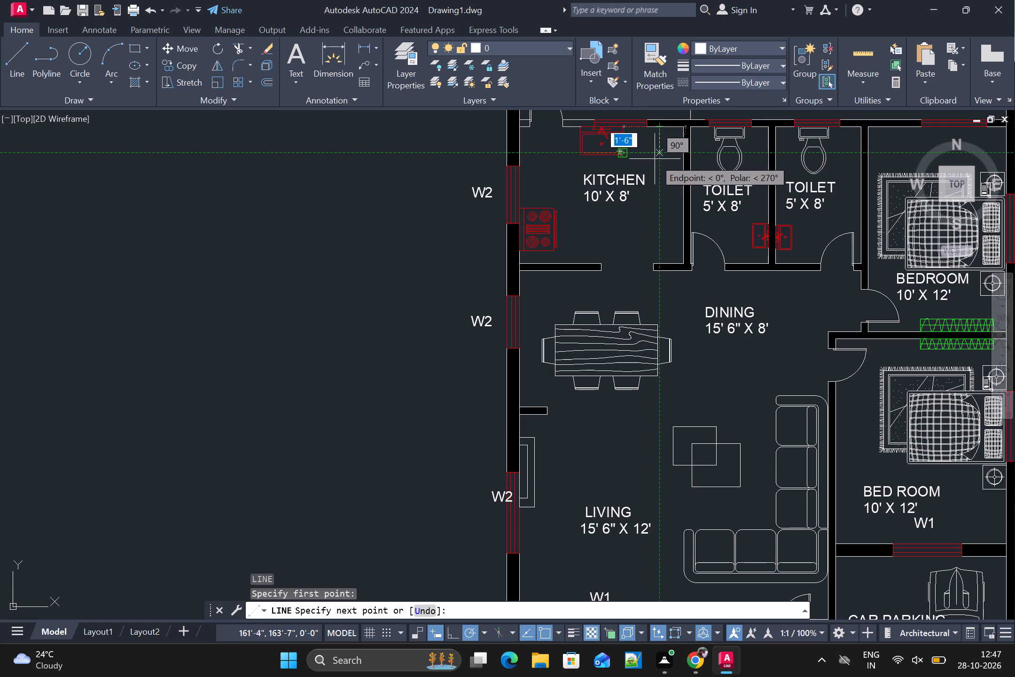
click(659, 162)
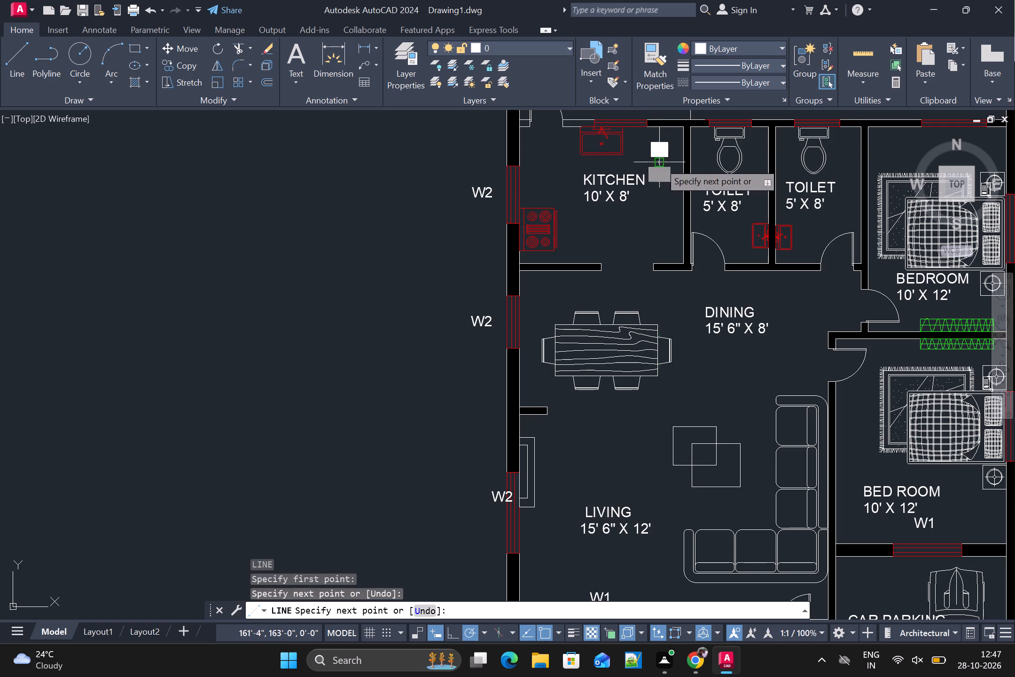
click(559, 165)
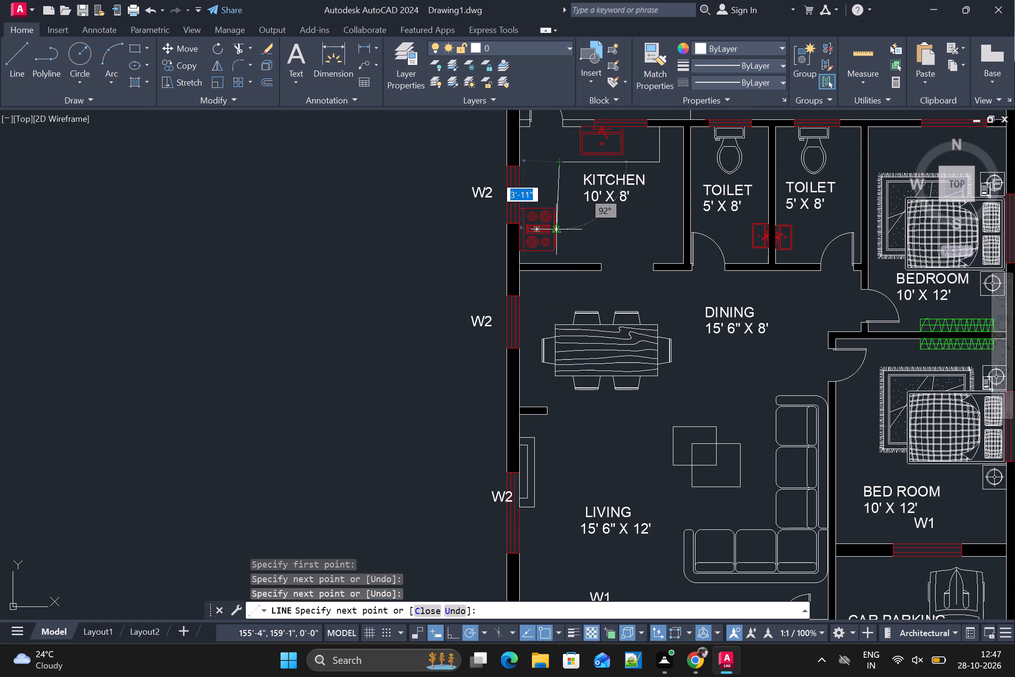
click(560, 262)
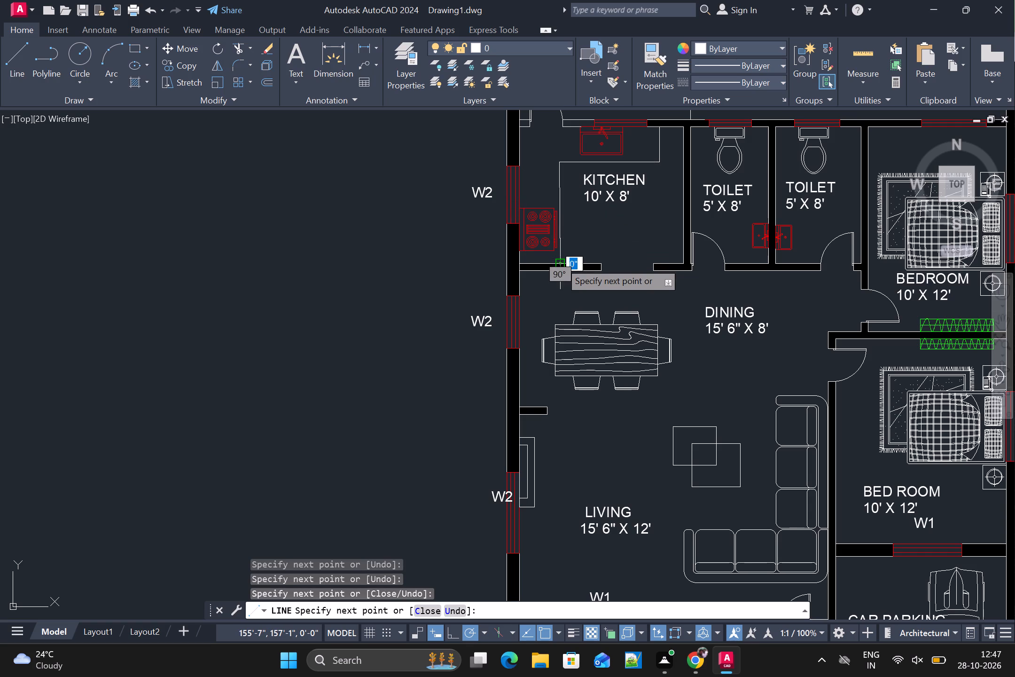
key(ctrl+z)
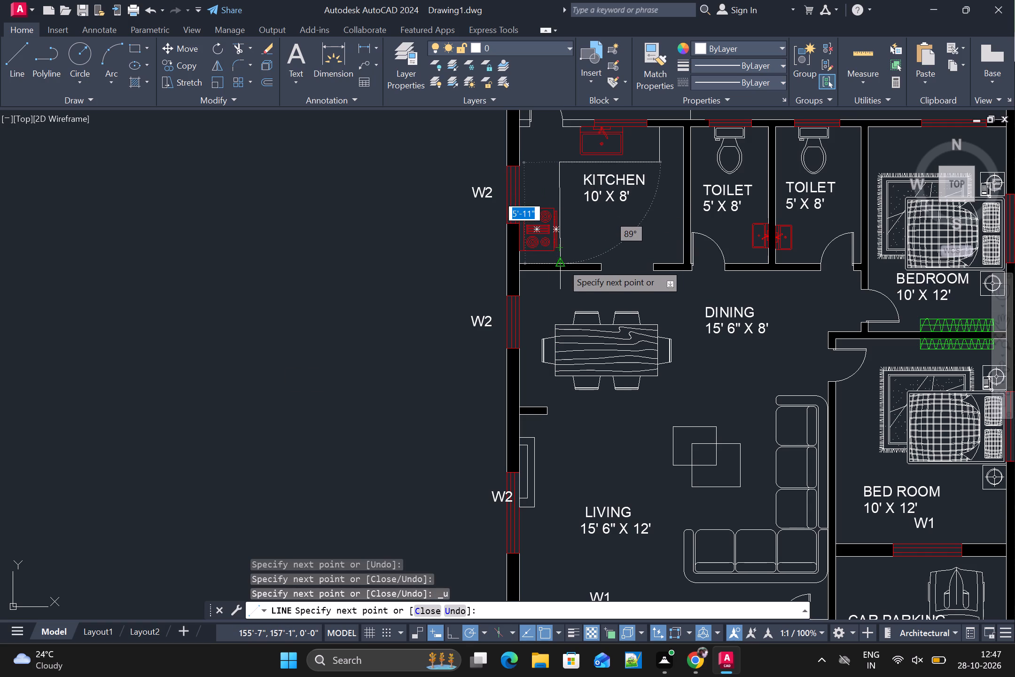
scroll(562, 265, up, 2)
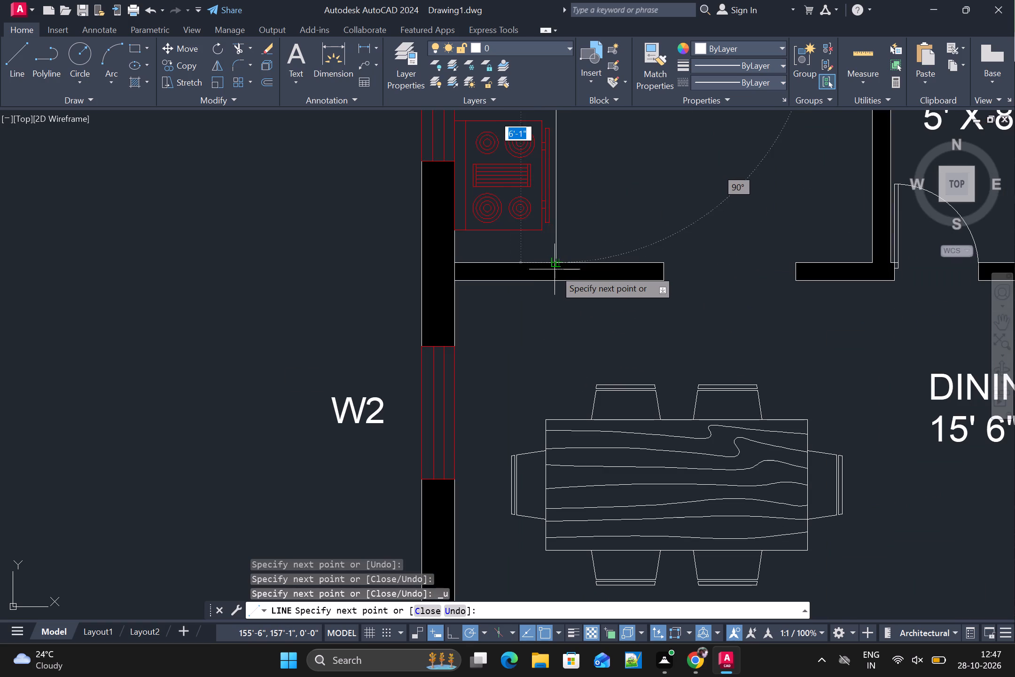
click(557, 269)
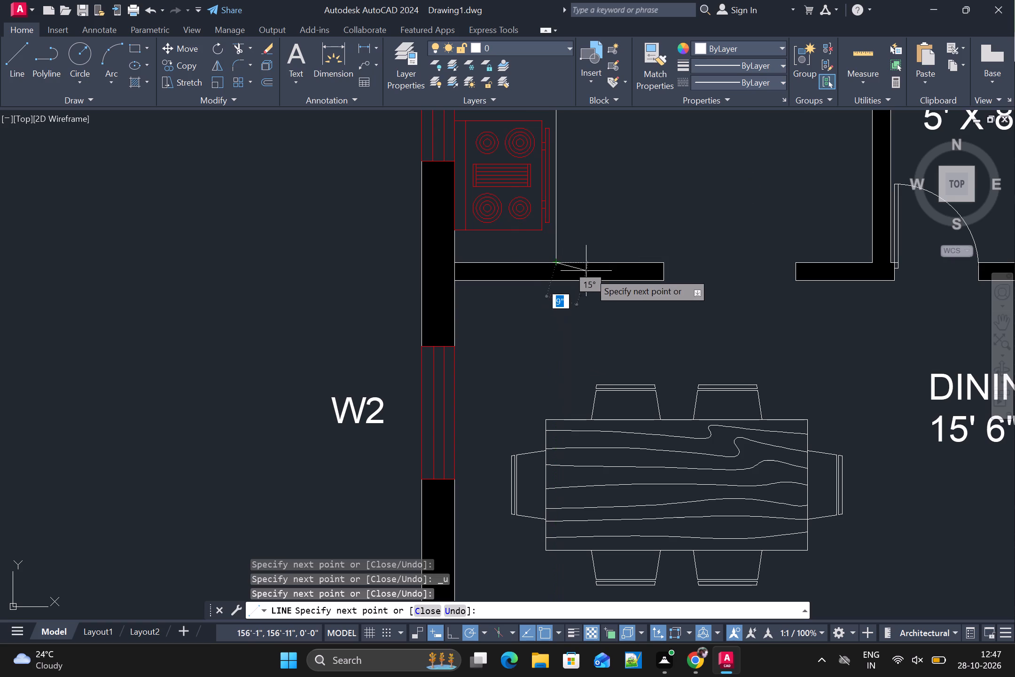
key(space)
Set the solid hatch colour to 206,204,230.
scroll(609, 271, down, 2)
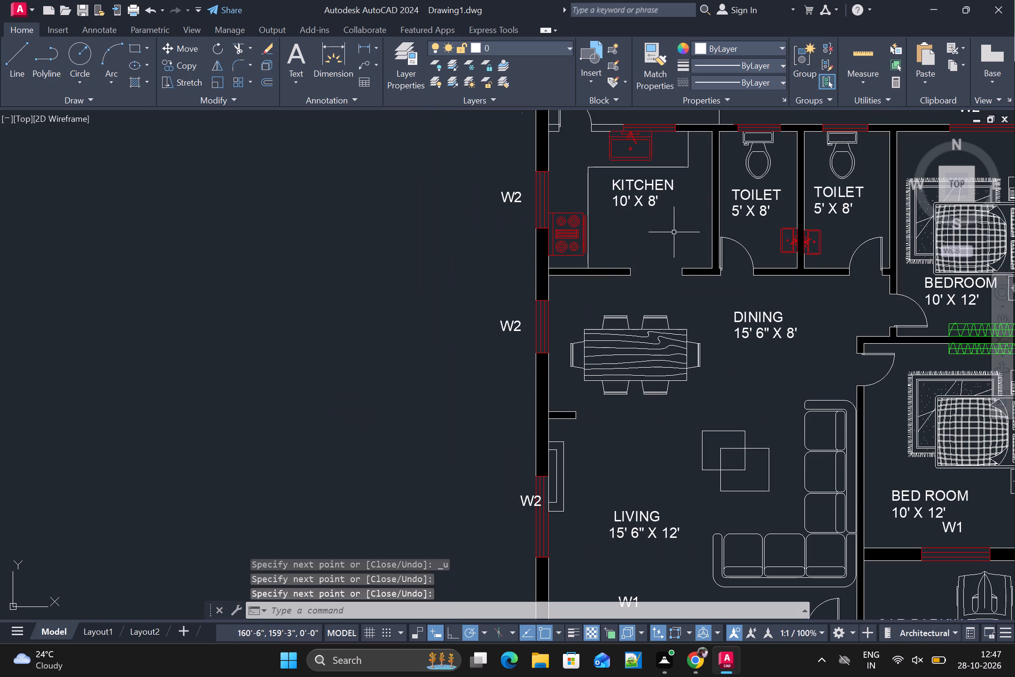
scroll(674, 232, down, 2)
middle_drag(675, 235, 556, 212)
scroll(574, 208, up, 1)
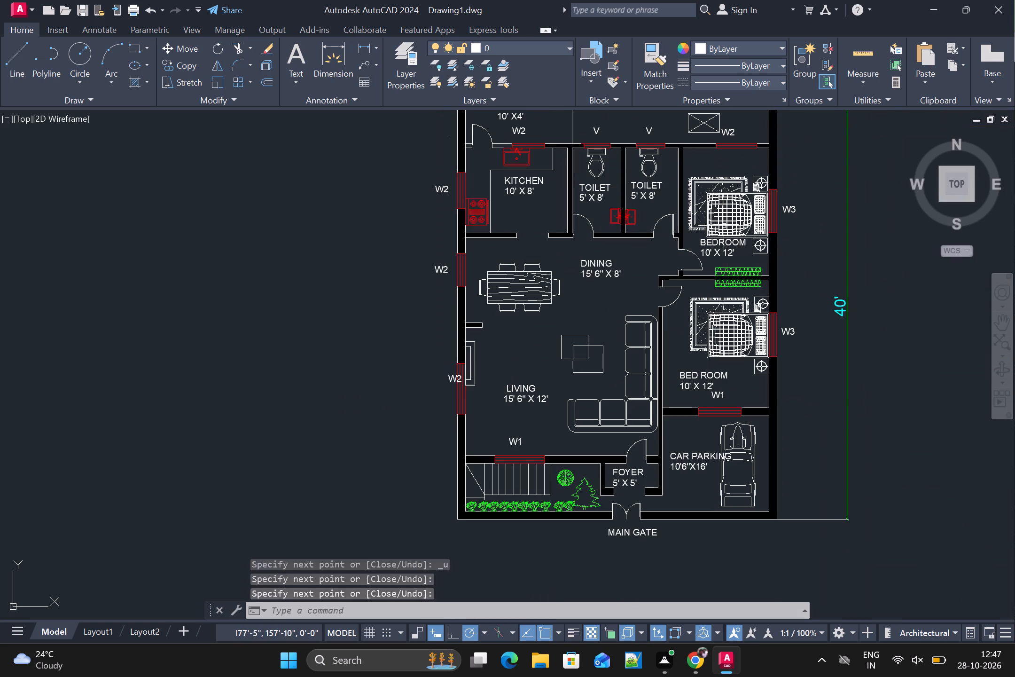
key(h)
key(space)
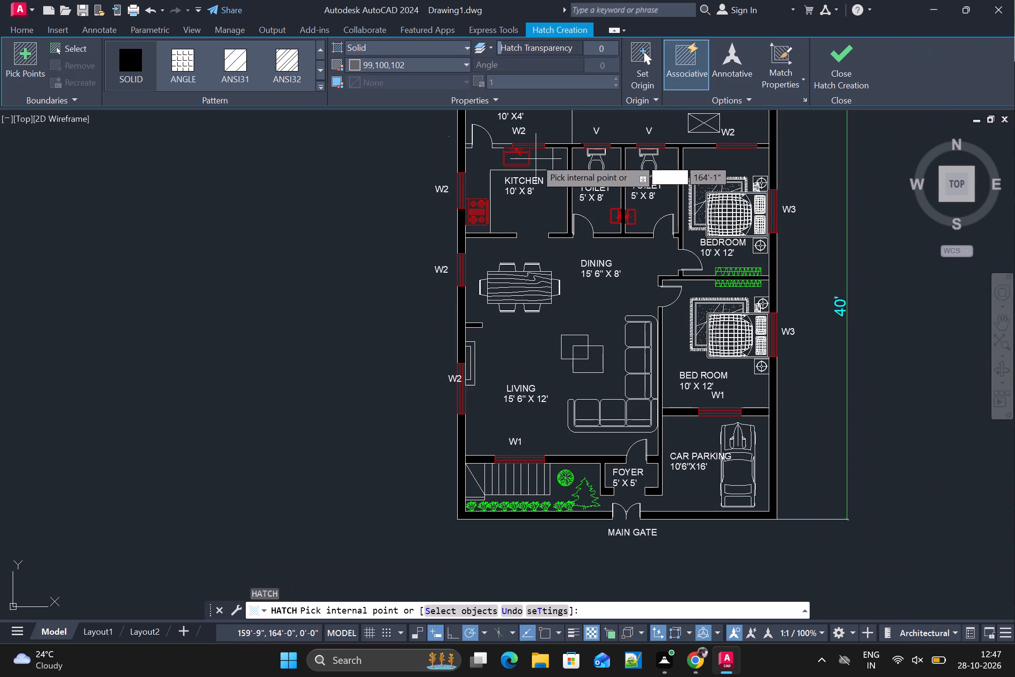
click(392, 62)
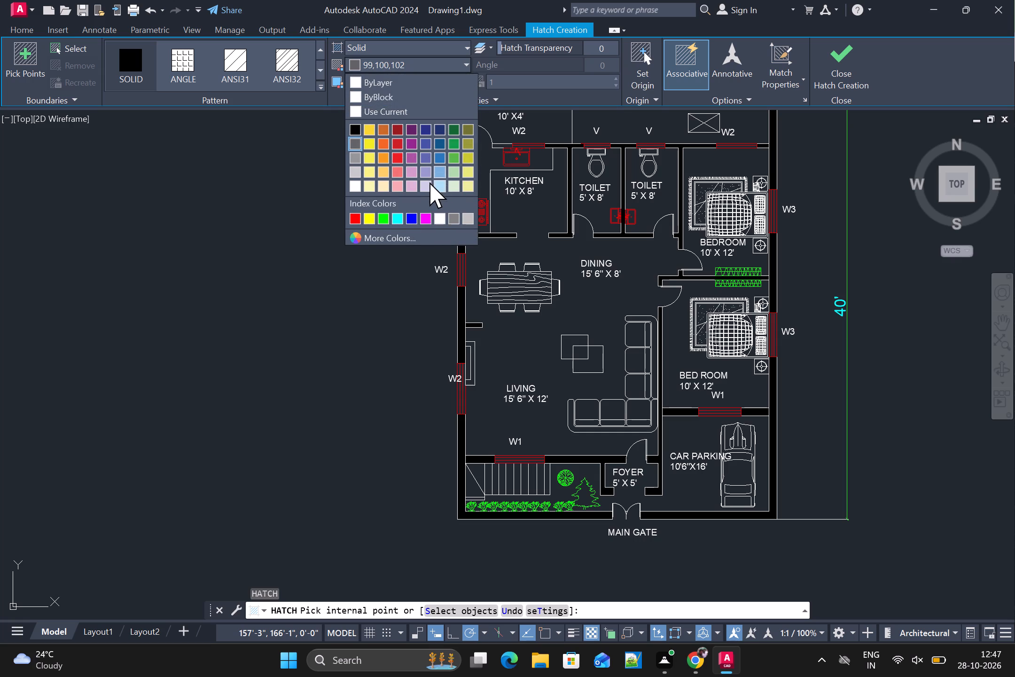
click(424, 187)
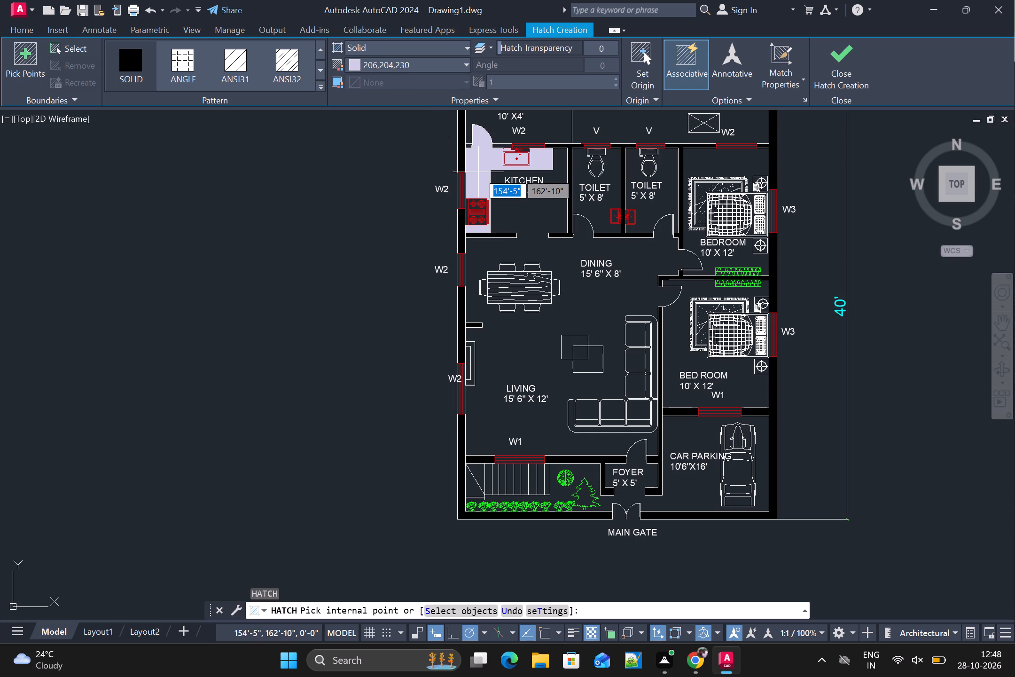
key(Escape)
Draw a line across the door opening between kitchen and utility to close off the counter area.
key(l)
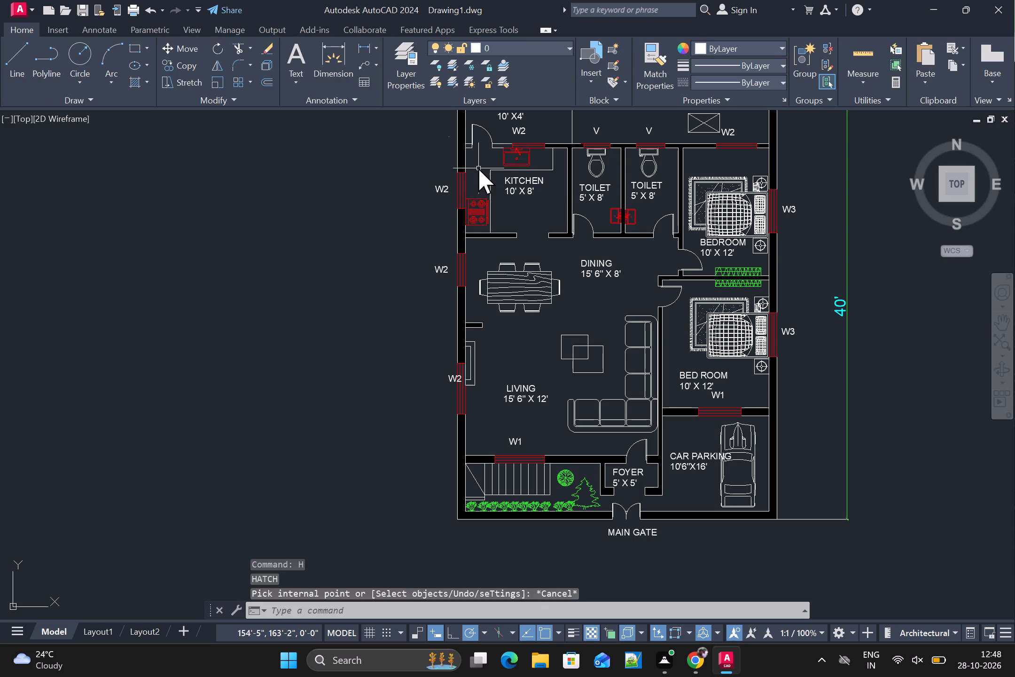
key(space)
scroll(495, 148, up, 1)
click(486, 149)
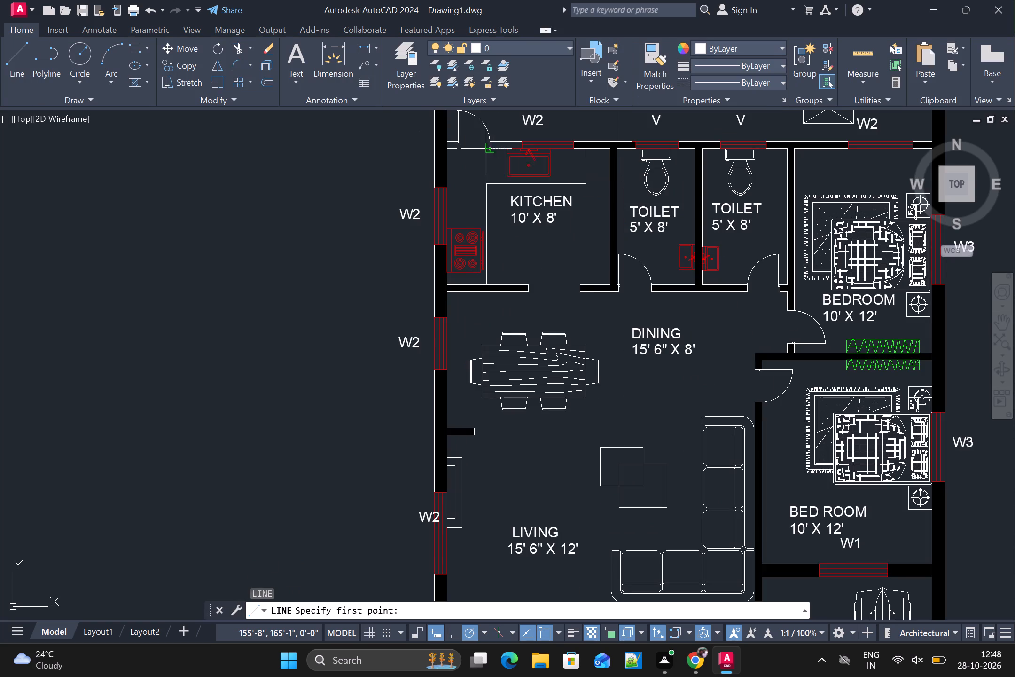
click(456, 150)
key(space)
Fill the L-shaped kitchen counter around the sink and stove with the solid hatch.
scroll(486, 171, down, 1)
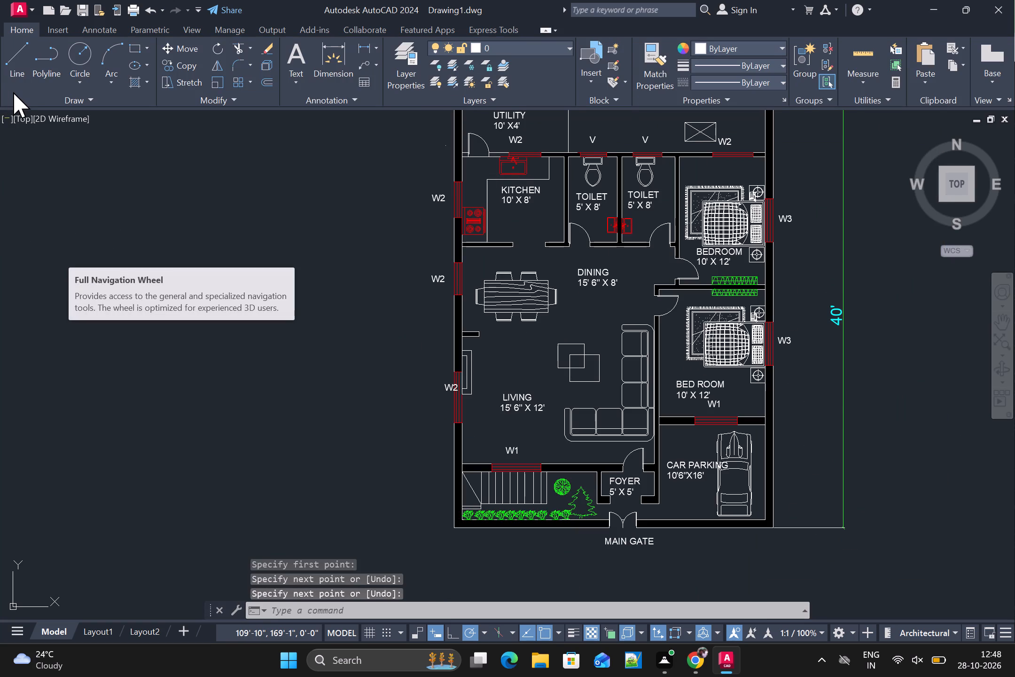
text(H)
key(space)
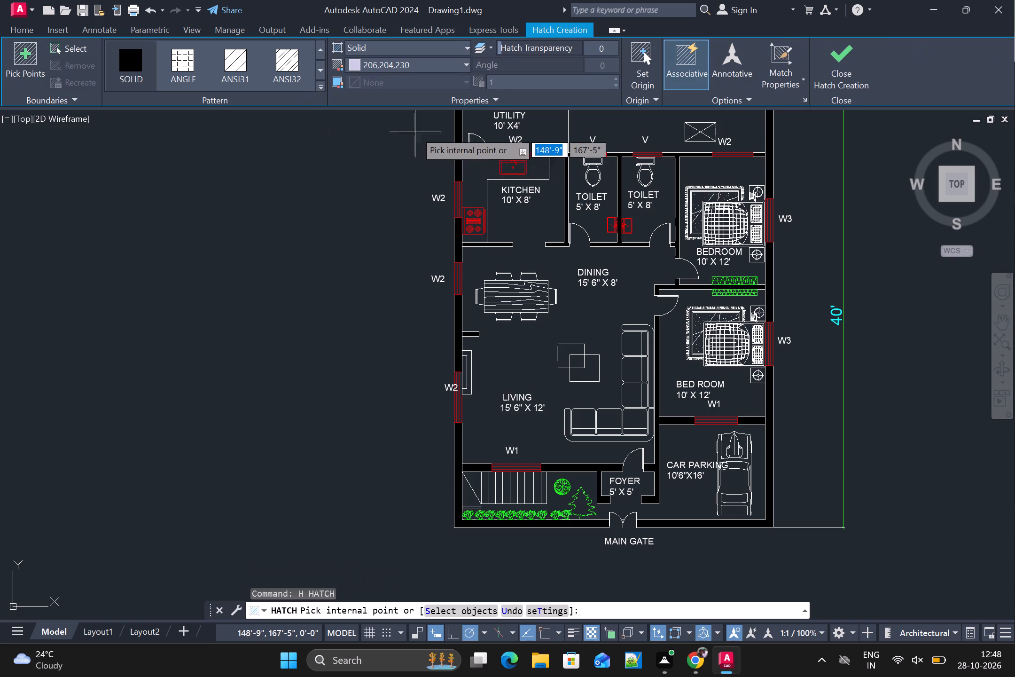
click(472, 182)
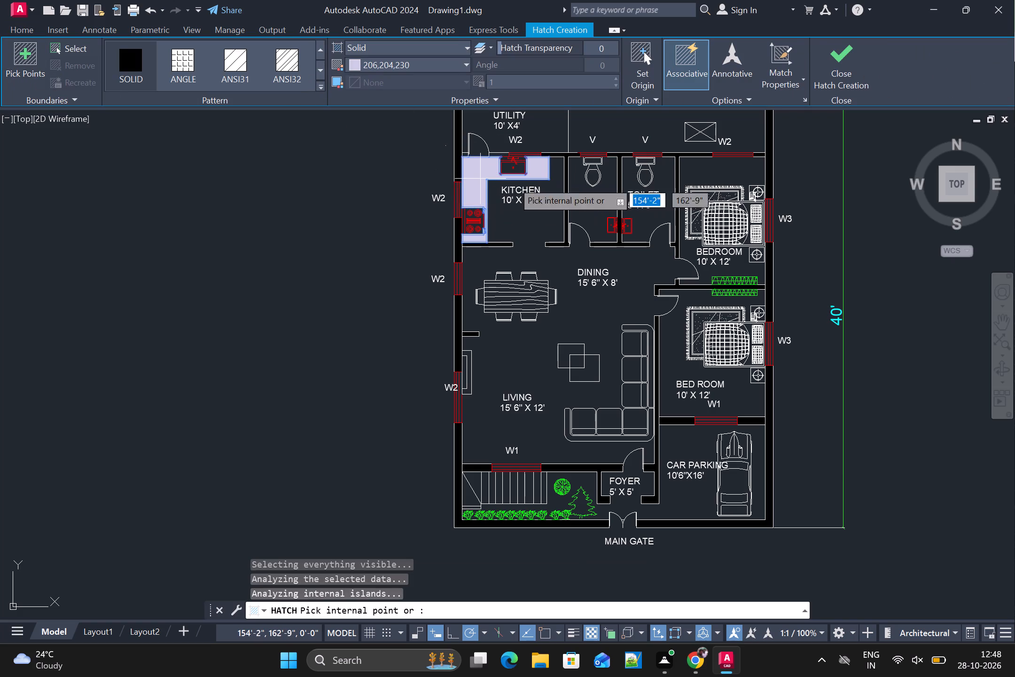
click(852, 75)
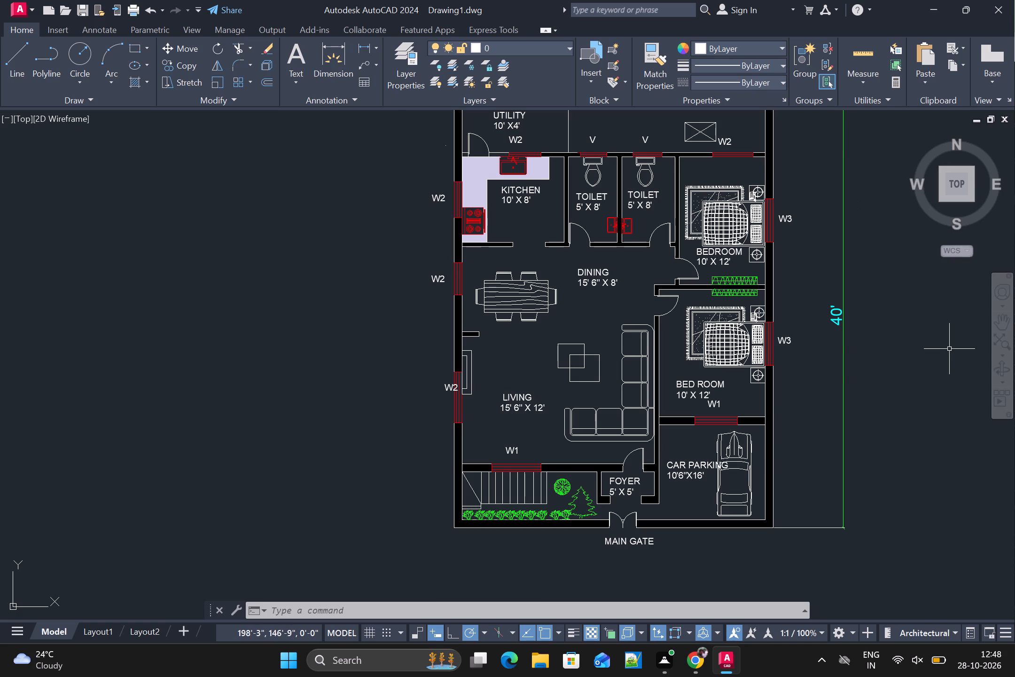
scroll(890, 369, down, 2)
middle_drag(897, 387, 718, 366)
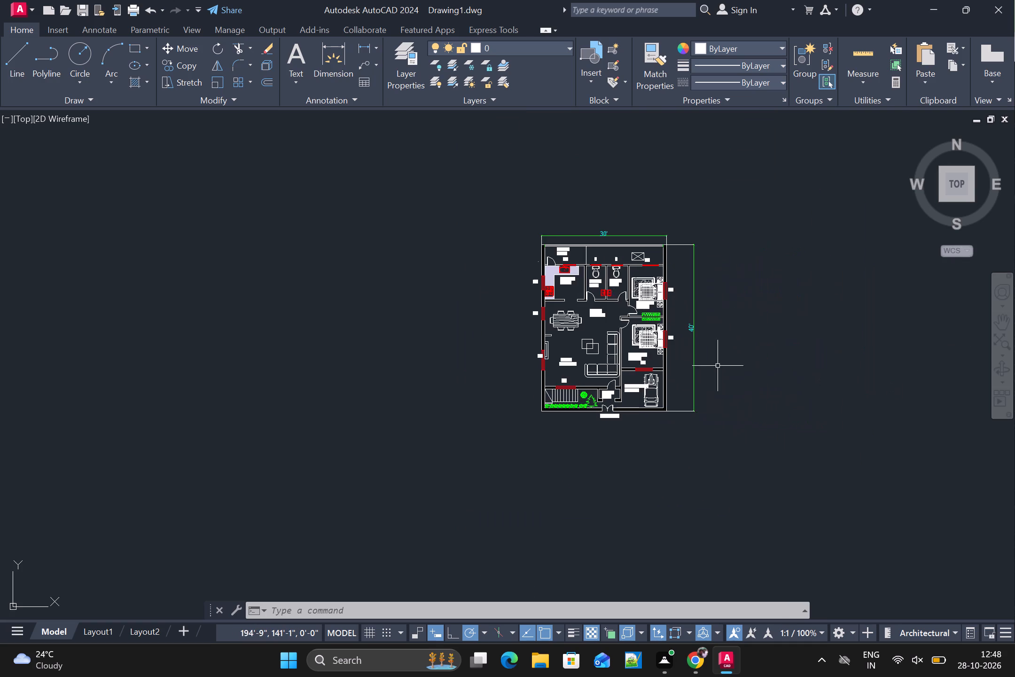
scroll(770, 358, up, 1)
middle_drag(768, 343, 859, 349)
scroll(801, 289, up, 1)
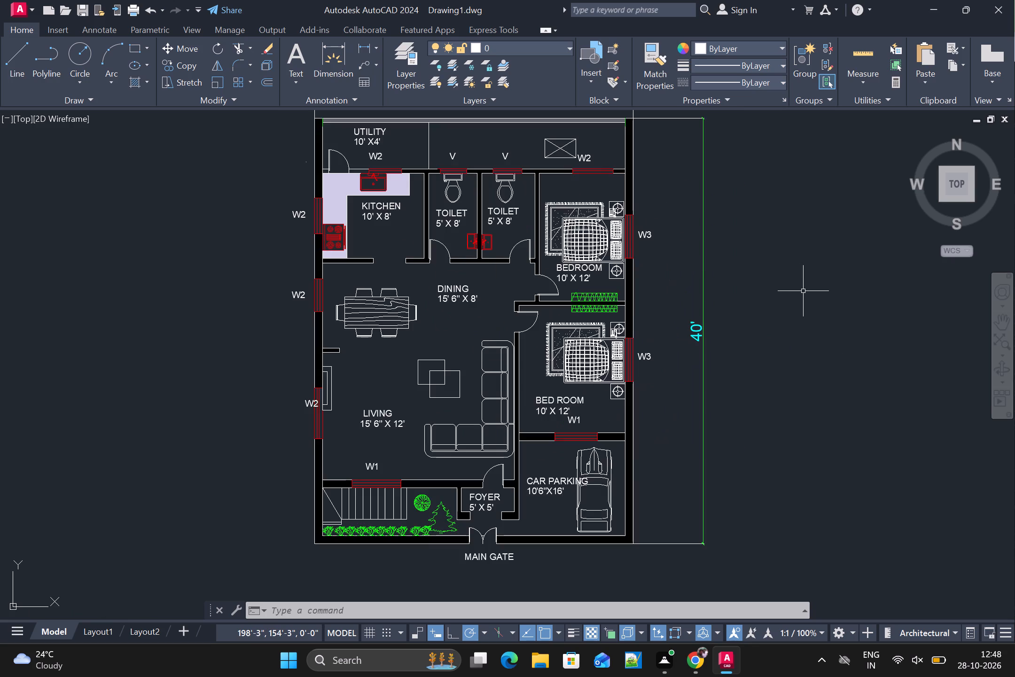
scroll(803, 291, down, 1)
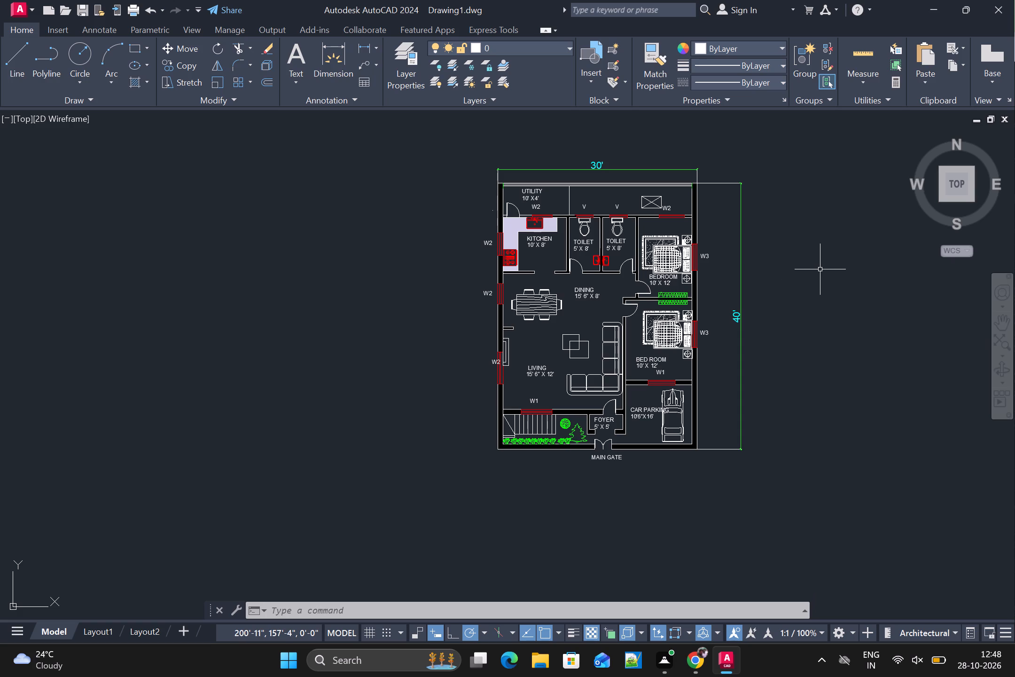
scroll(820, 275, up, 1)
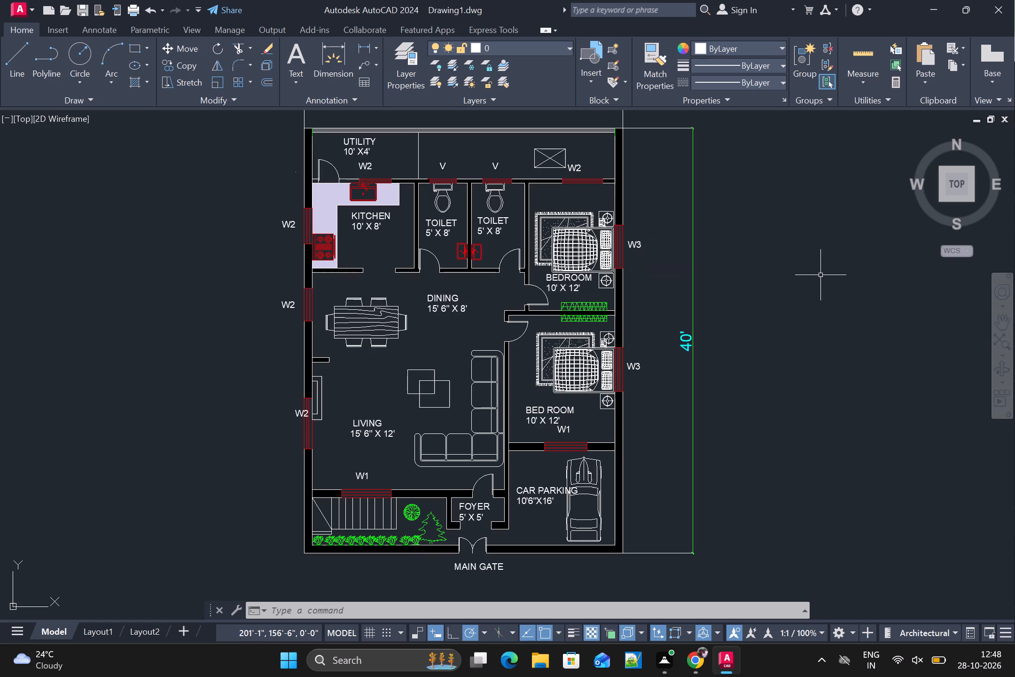
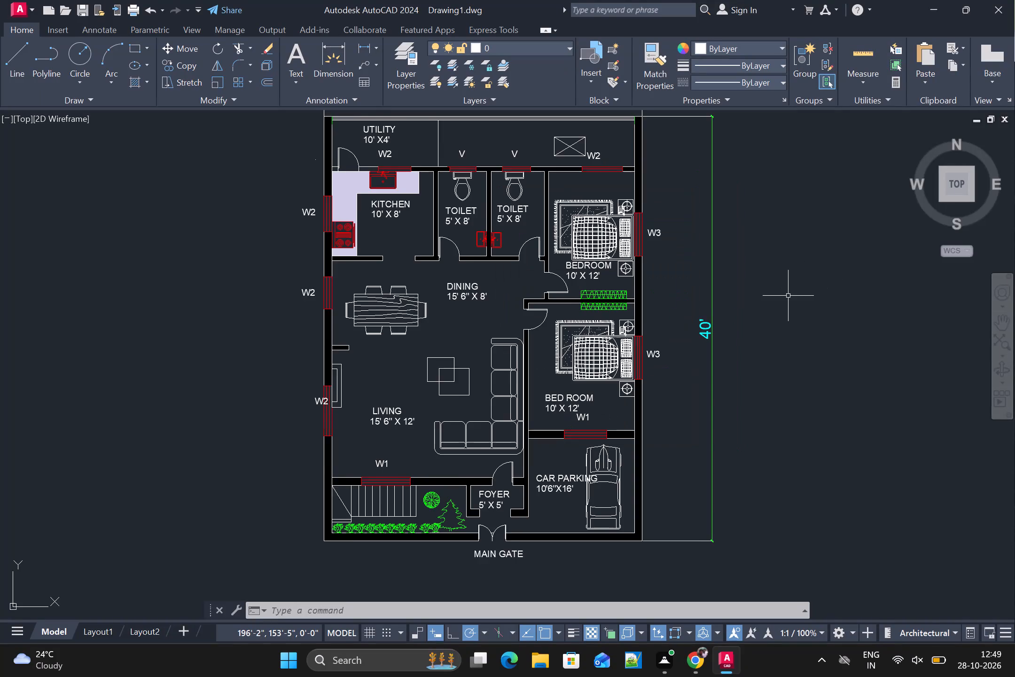
Examine the whole floor plan, checking the rooms, furniture, kitchen counter, openings, labels and overall dimensions.
middle_drag(788, 296, 824, 301)
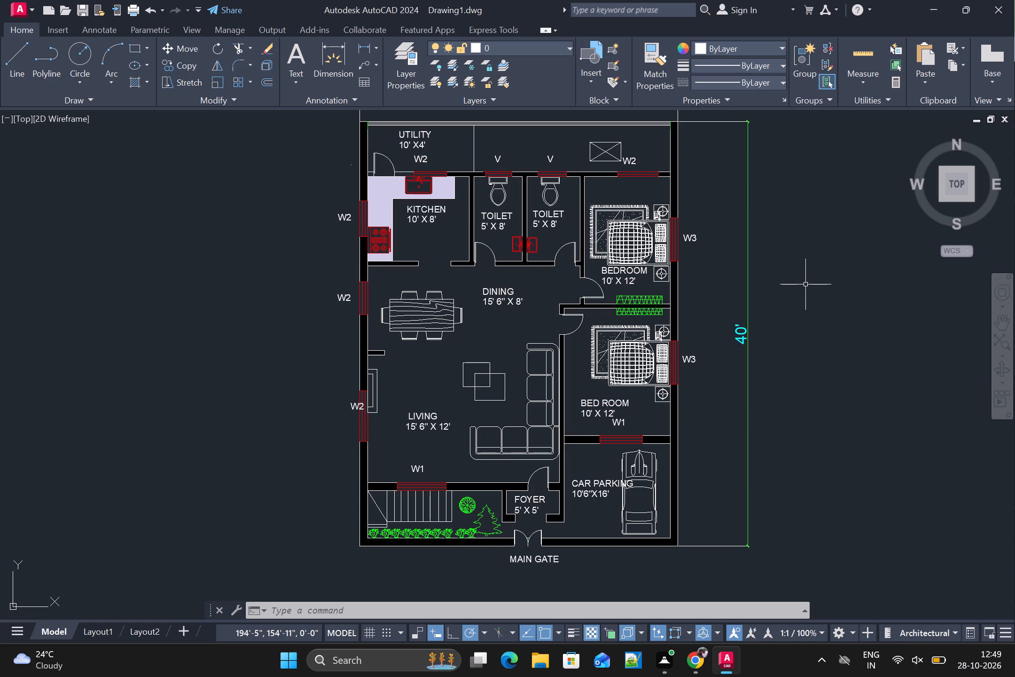
scroll(805, 284, down, 1)
scroll(805, 284, up, 2)
middle_drag(806, 284, 938, 345)
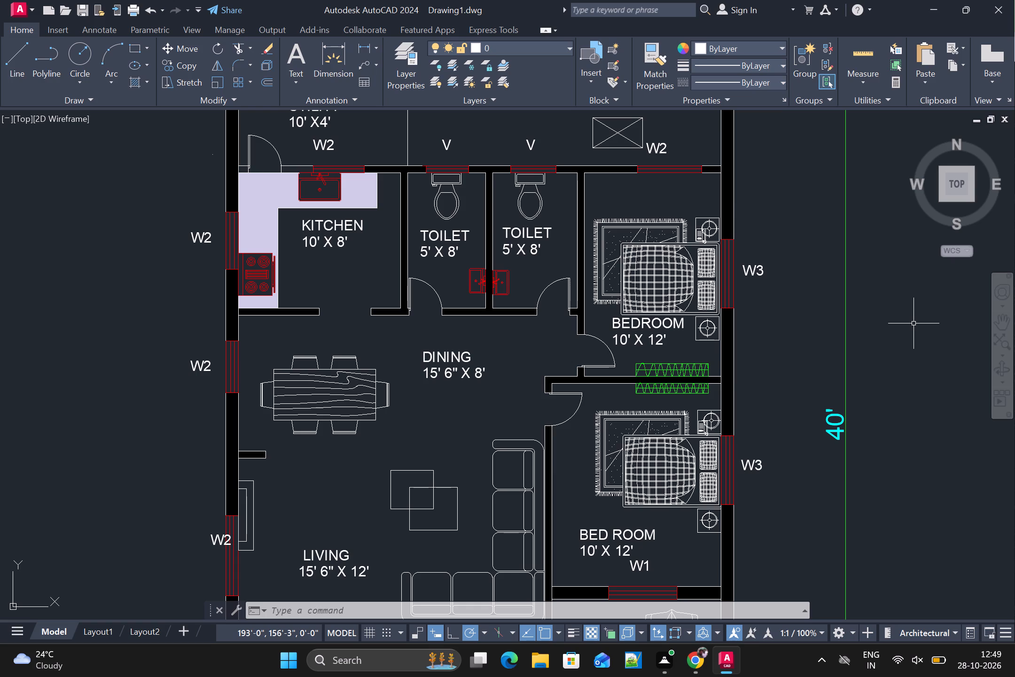
scroll(913, 323, down, 1)
scroll(760, 305, up, 1)
middle_drag(759, 306, 804, 365)
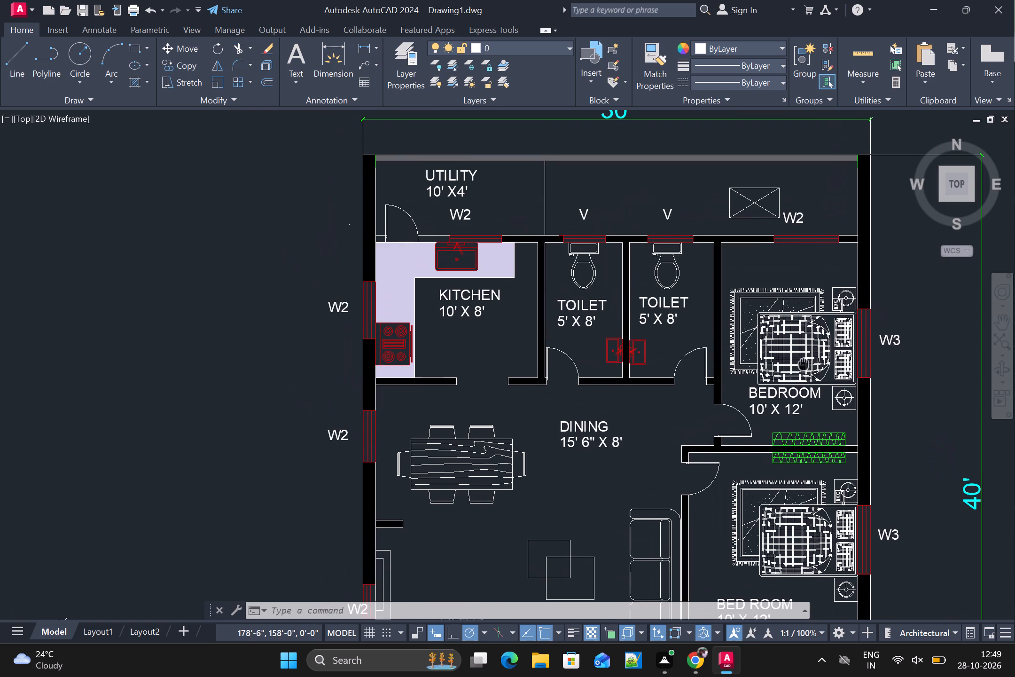
middle_drag(804, 365, 803, 365)
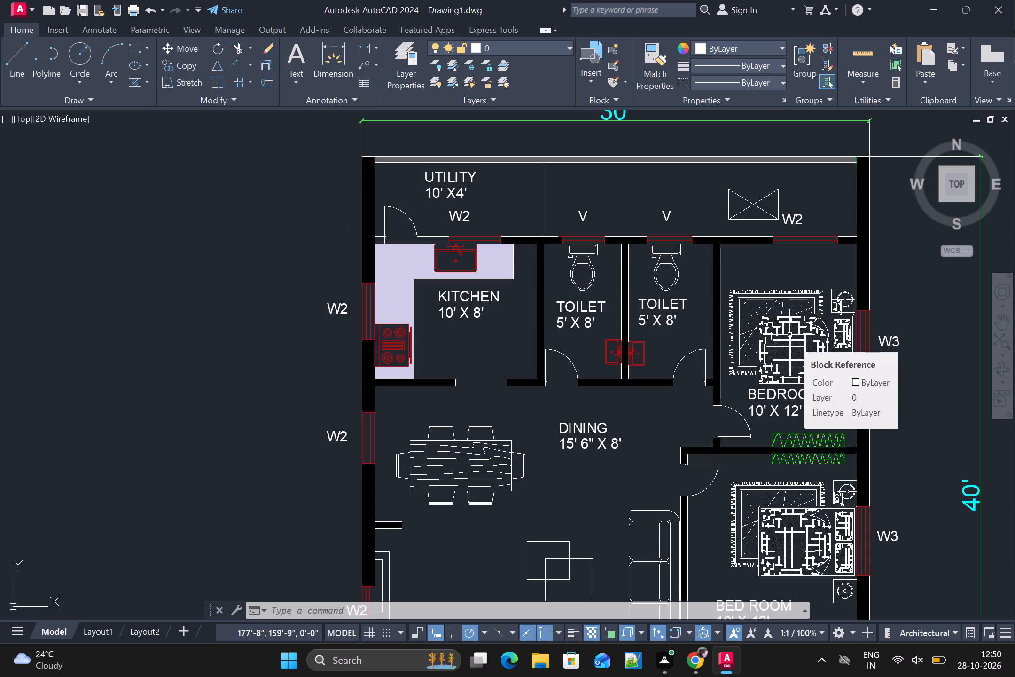
scroll(789, 335, down, 1)
middle_drag(753, 348, 654, 237)
scroll(648, 266, up, 1)
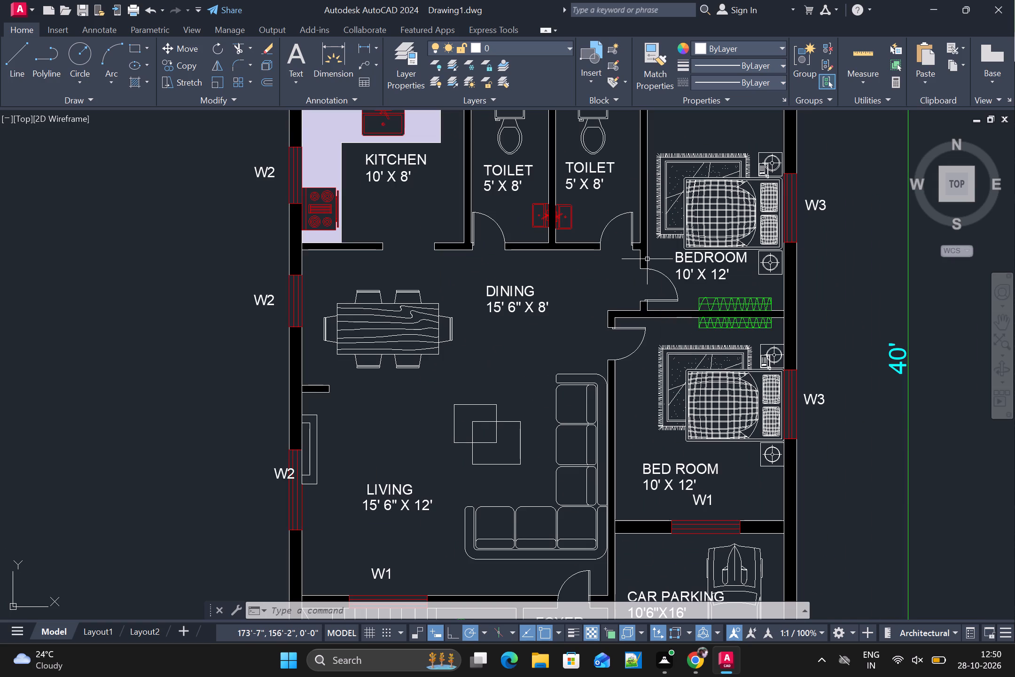
scroll(621, 249, down, 1)
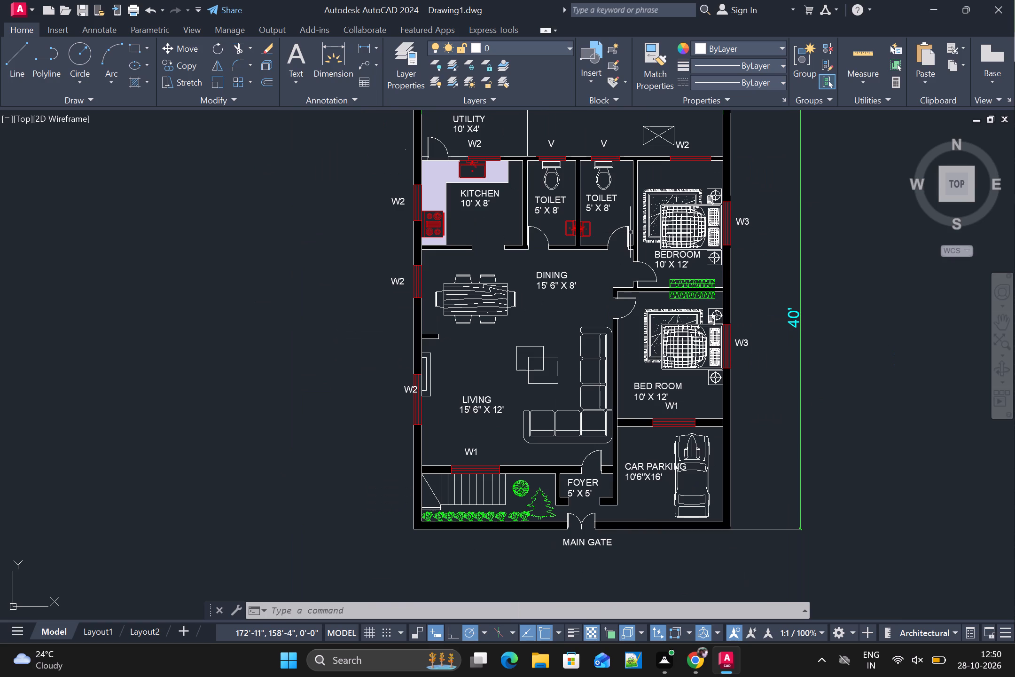
scroll(784, 256, down, 2)
scroll(771, 315, up, 1)
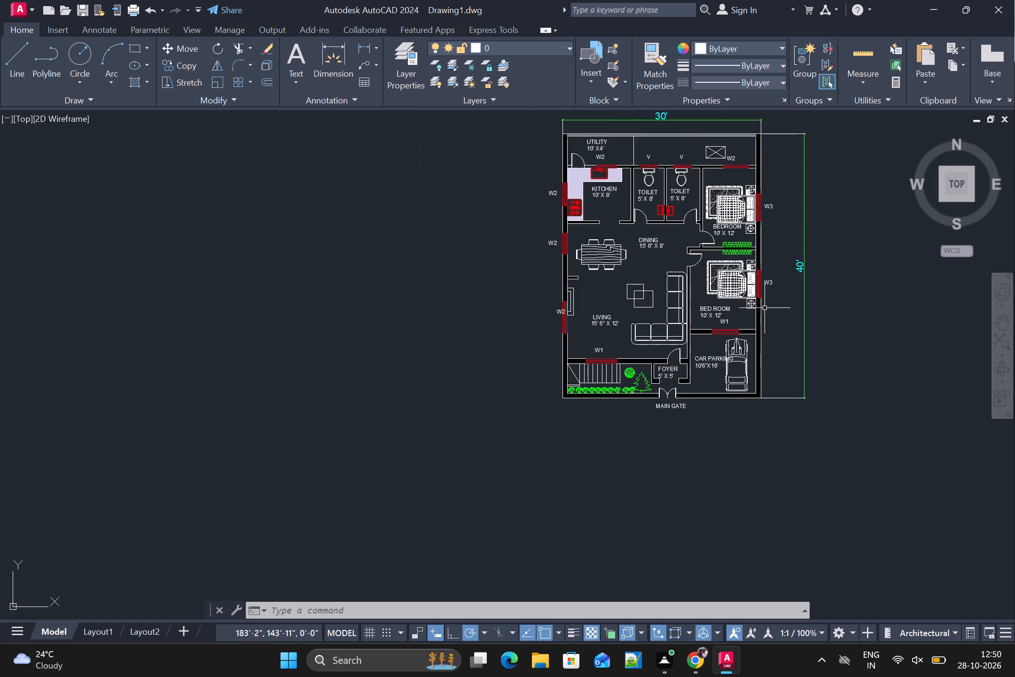
scroll(764, 308, up, 1)
middle_drag(764, 308, 704, 404)
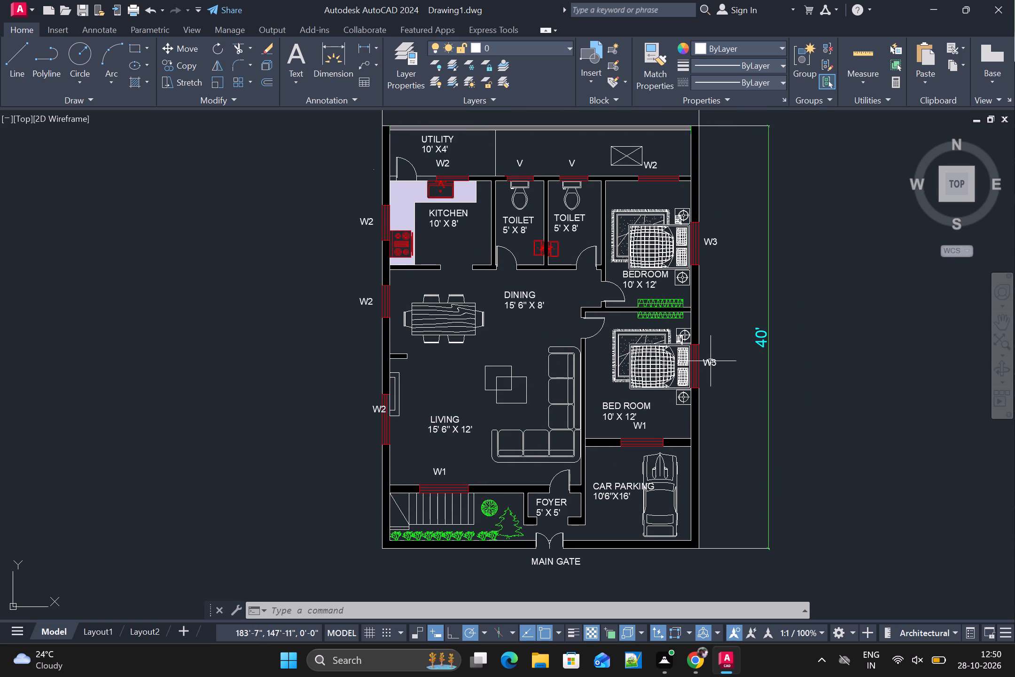
scroll(710, 359, down, 1)
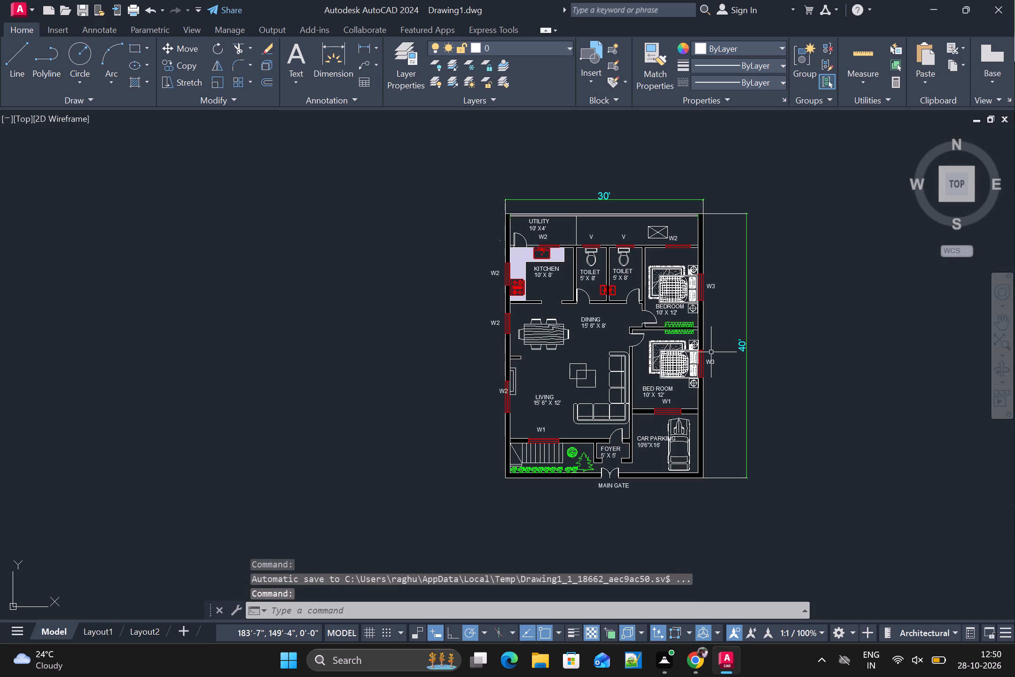
scroll(711, 352, up, 1)
scroll(711, 352, down, 1)
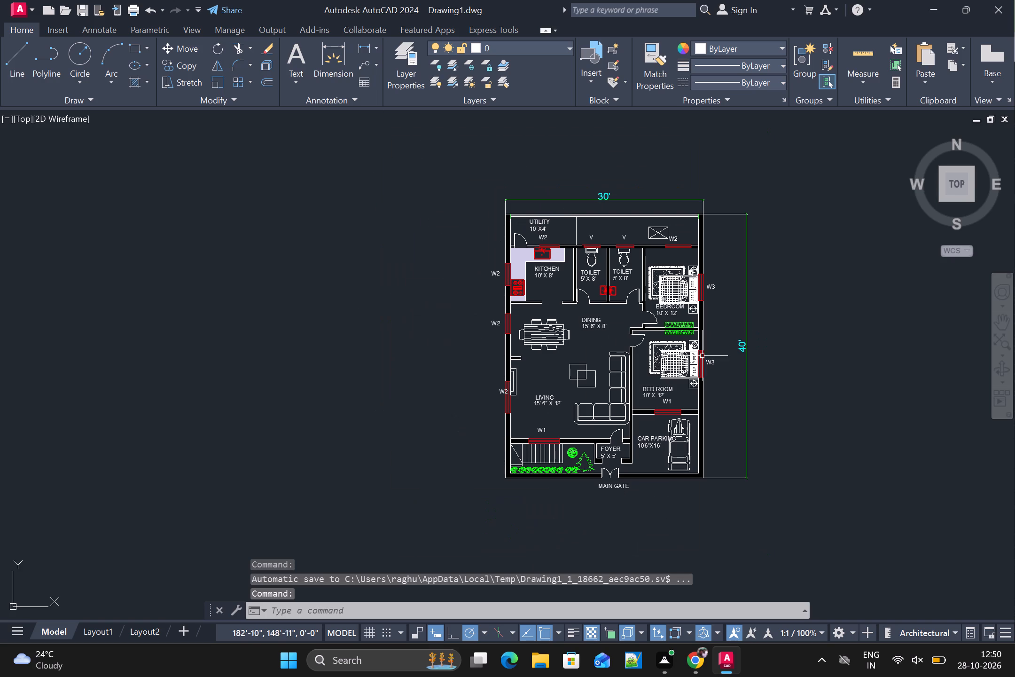
Start saving the drawing as a new file in the FUJI AUTOCAD PROJECTS folder on the Desktop.
click(23, 4)
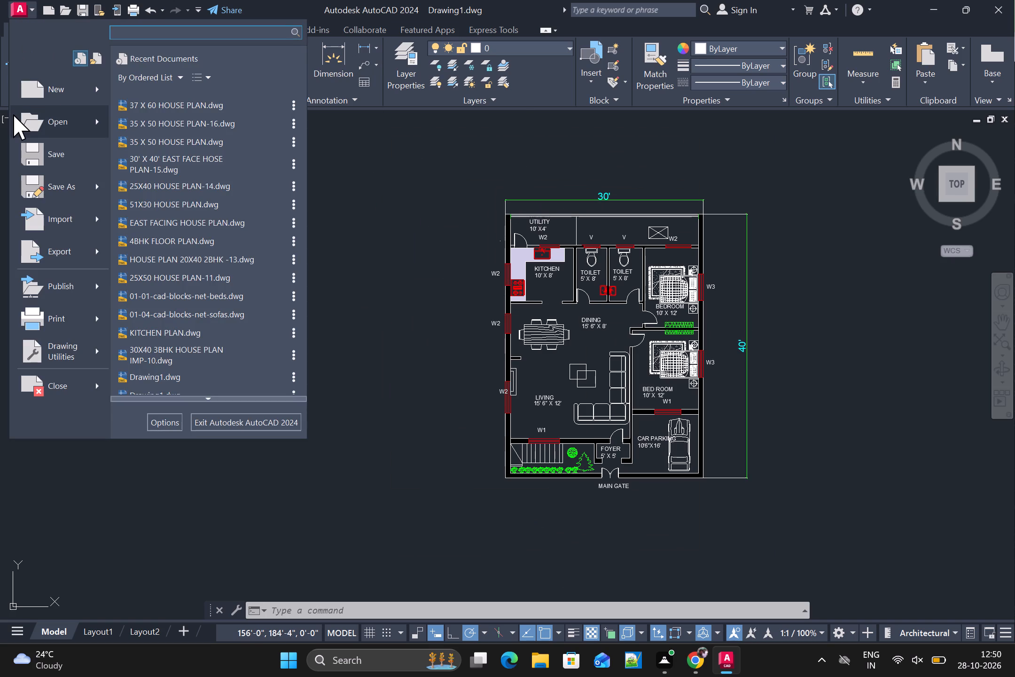
click(37, 190)
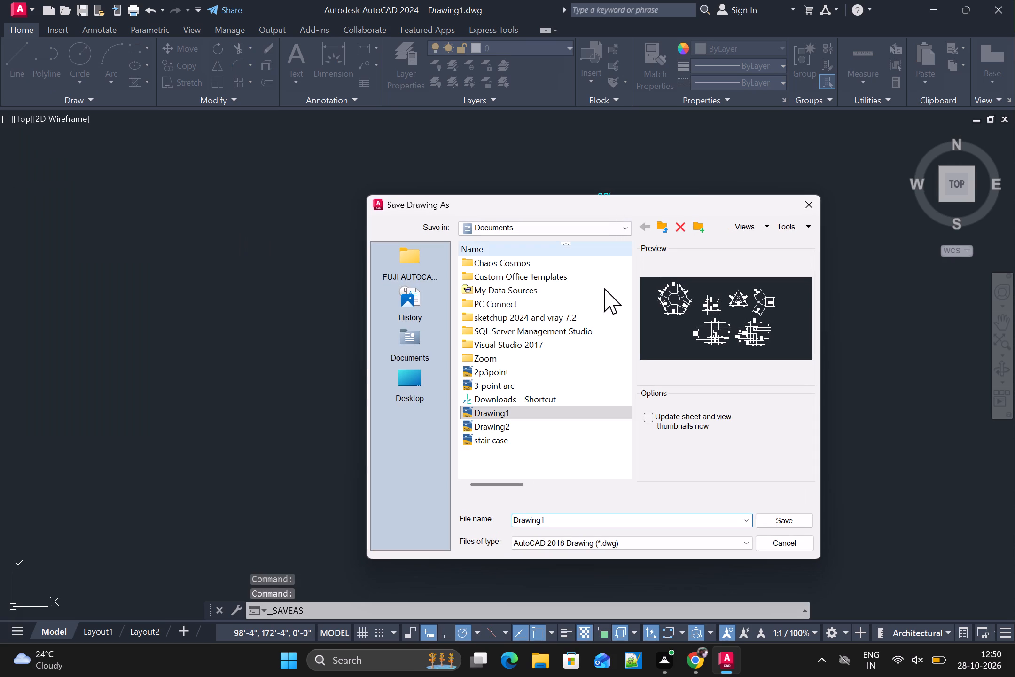
click(417, 381)
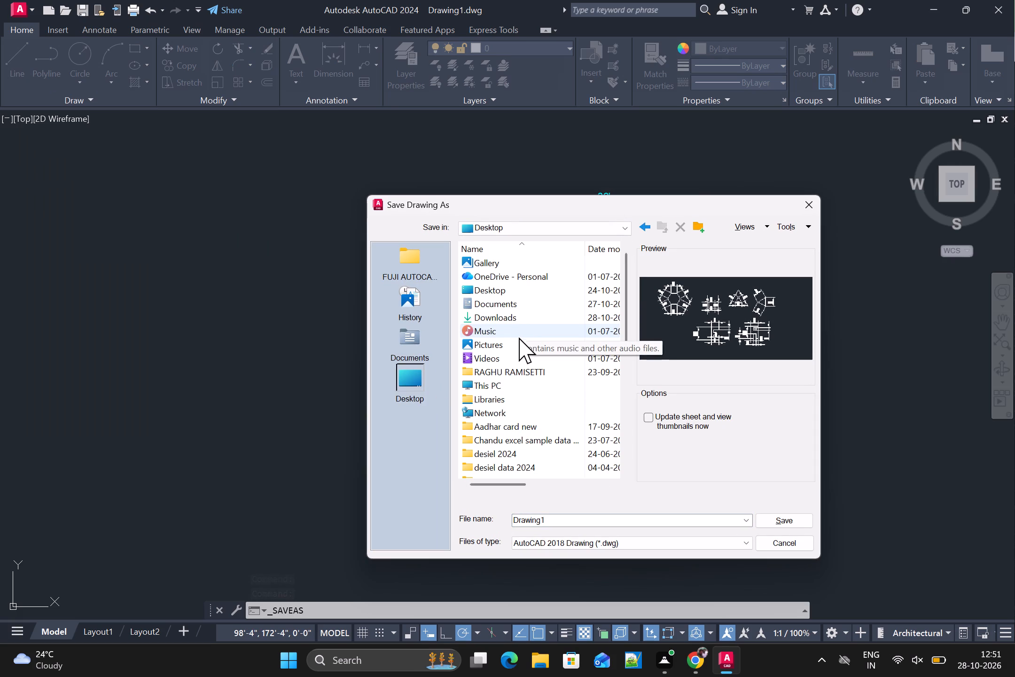
scroll(519, 342, down, 1)
click(537, 323)
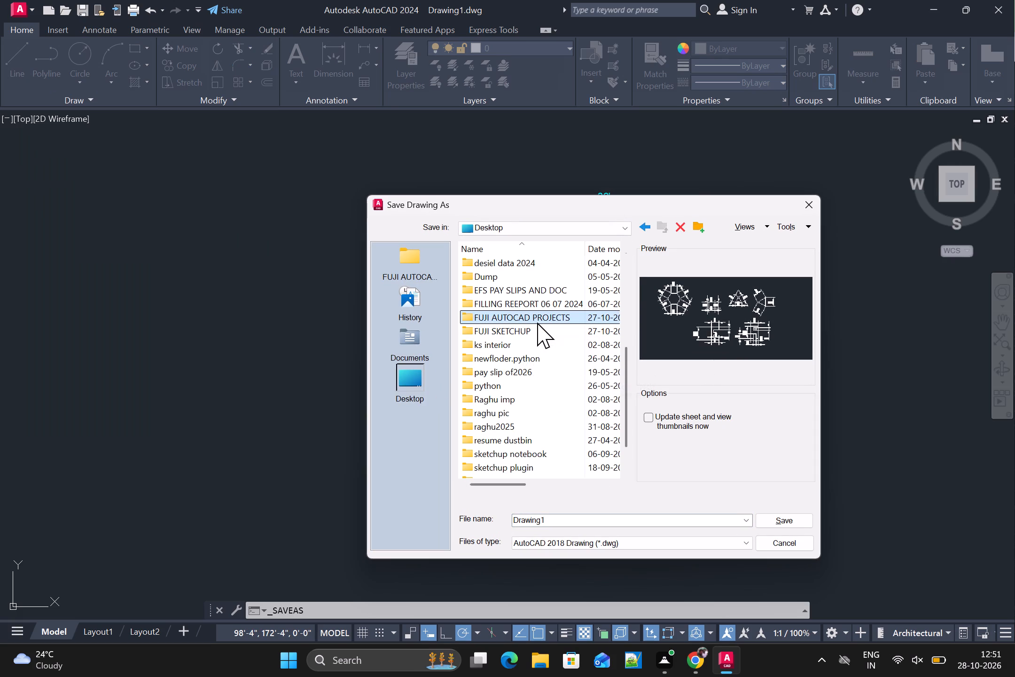
double_click(537, 323)
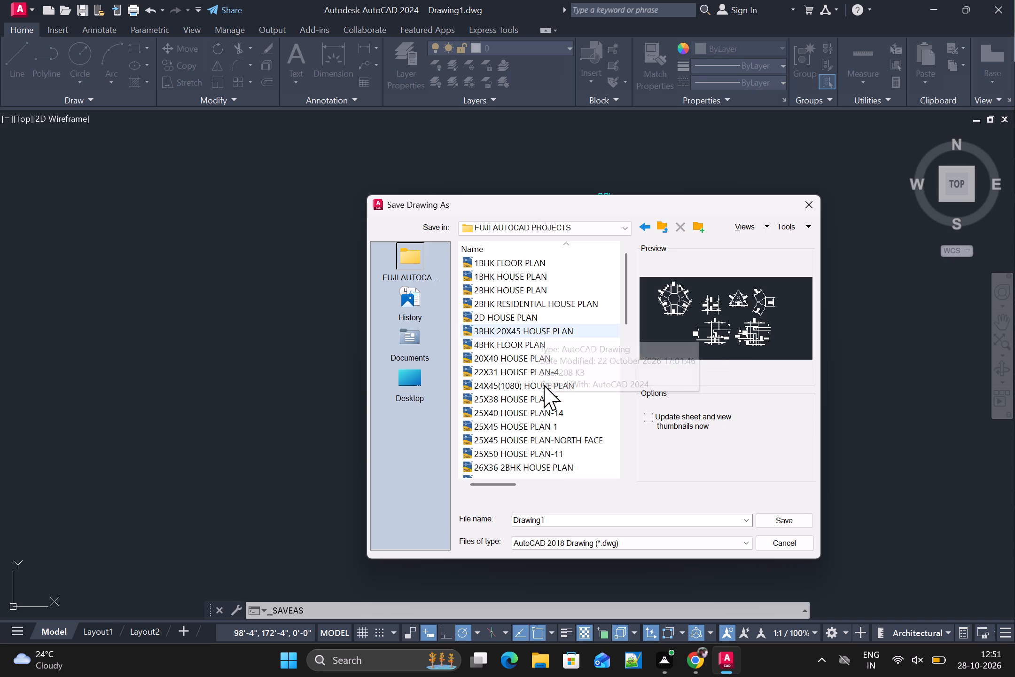
Enter 30 X 40 HOUSE PLAN -16 as the drawing's file name.
click(565, 518)
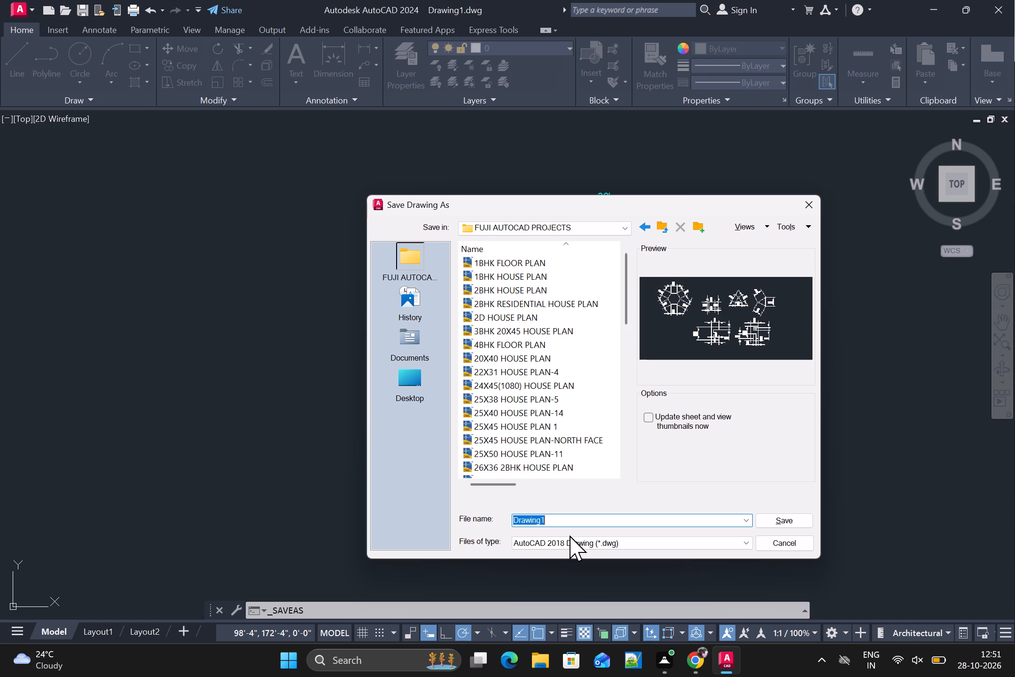
key(BackSpace)
key(BackSpace)
text(30)
key(x)
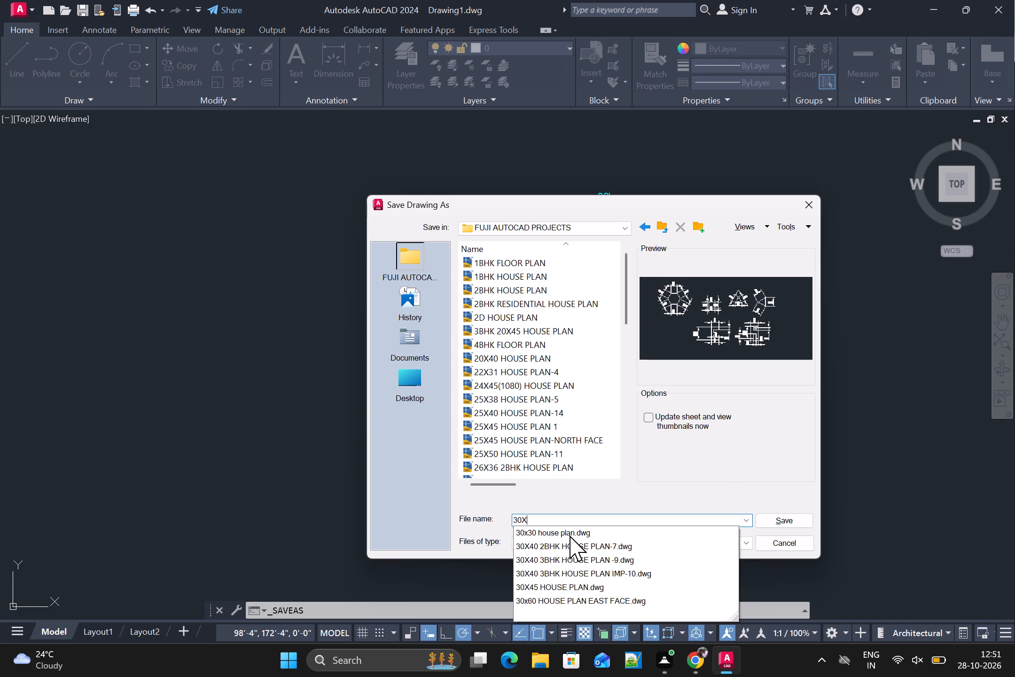
key(BackSpace)
key(space)
text(X)
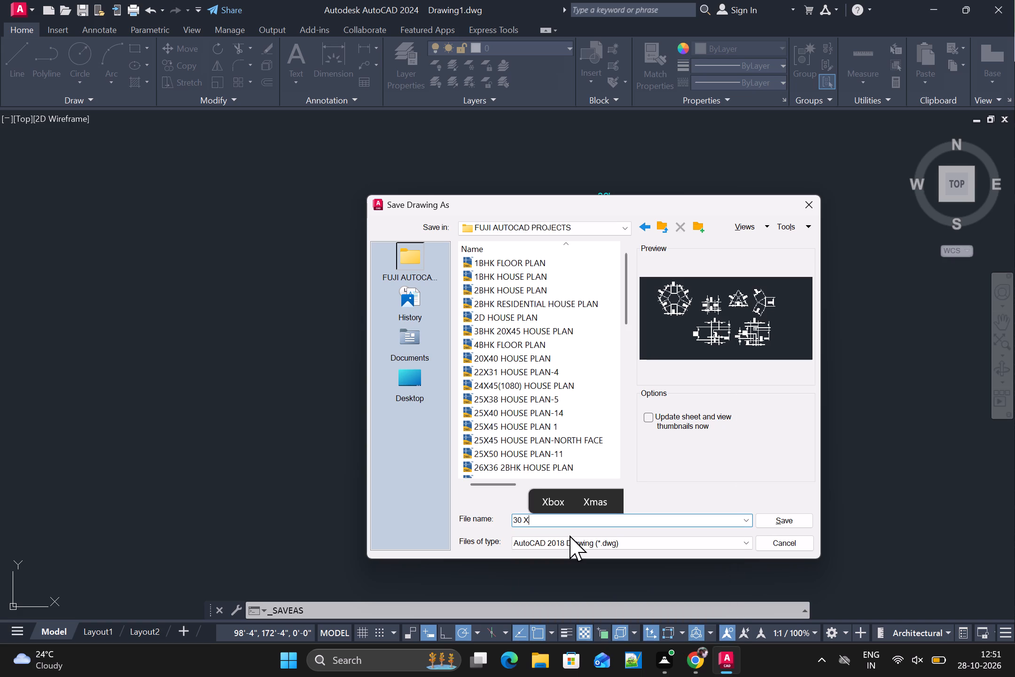
key(space)
text(40 HOU)
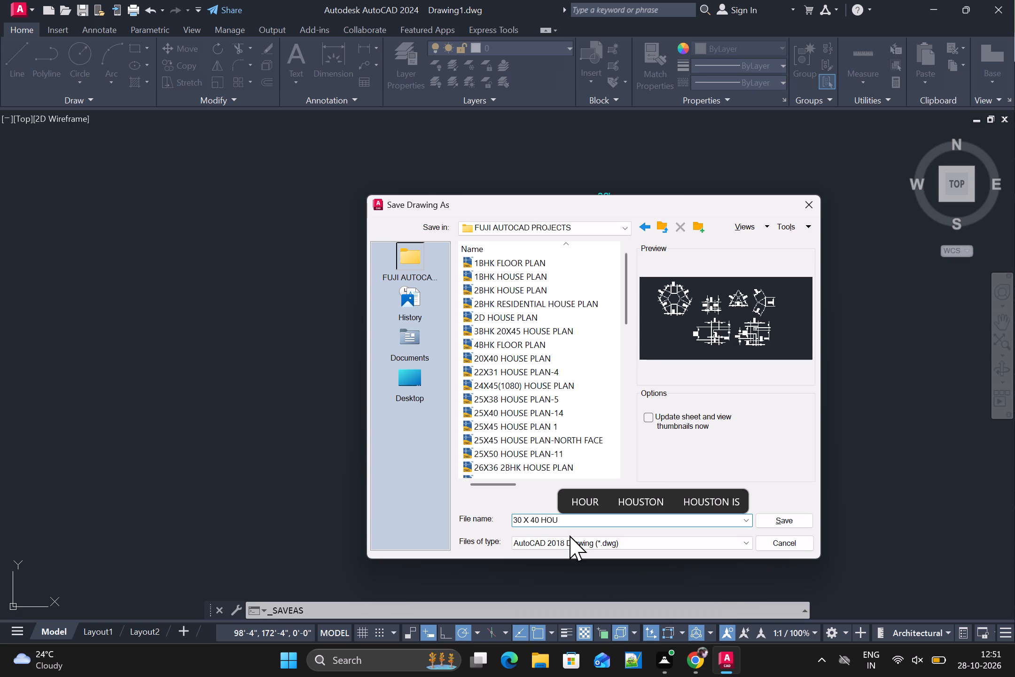
text(SE N)
key(BackSpace)
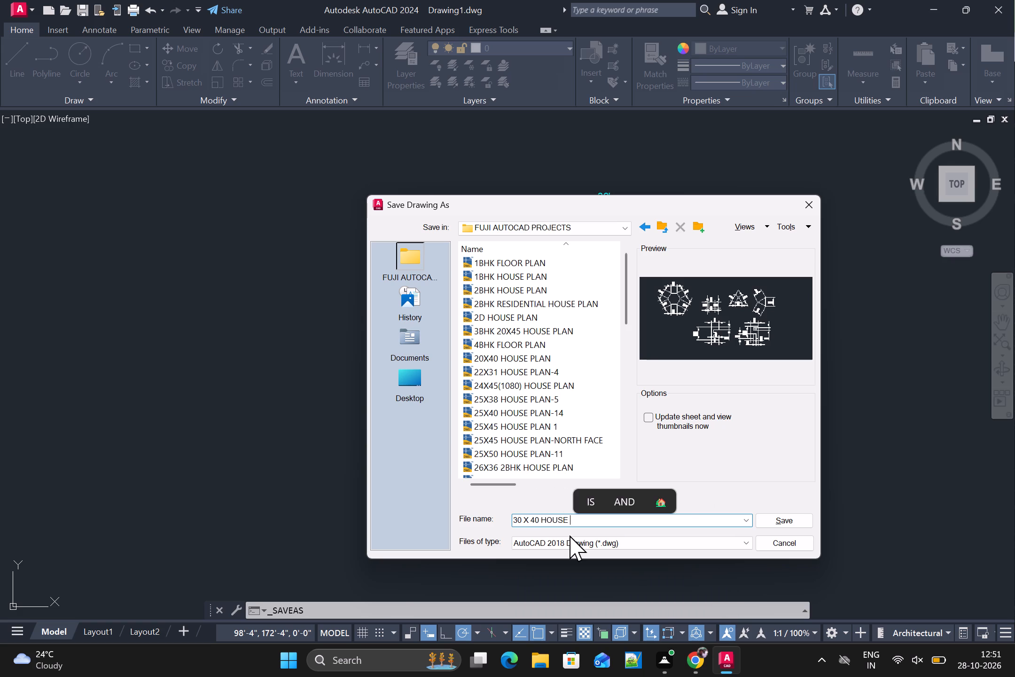
text(PLAN)
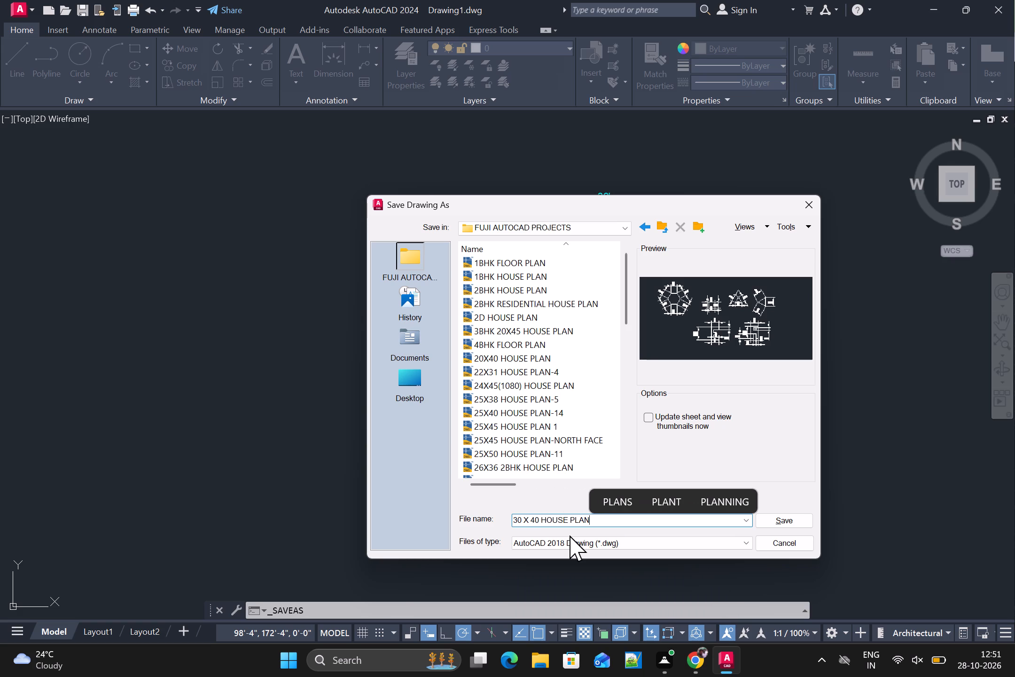
key(space)
text(-)
key(1)
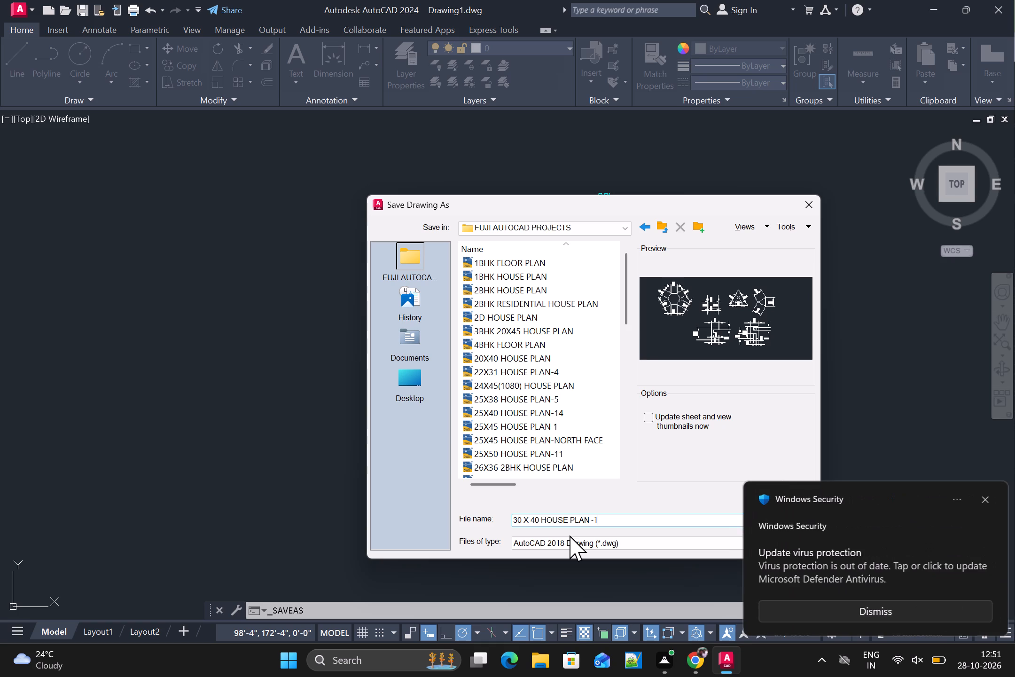
key(6)
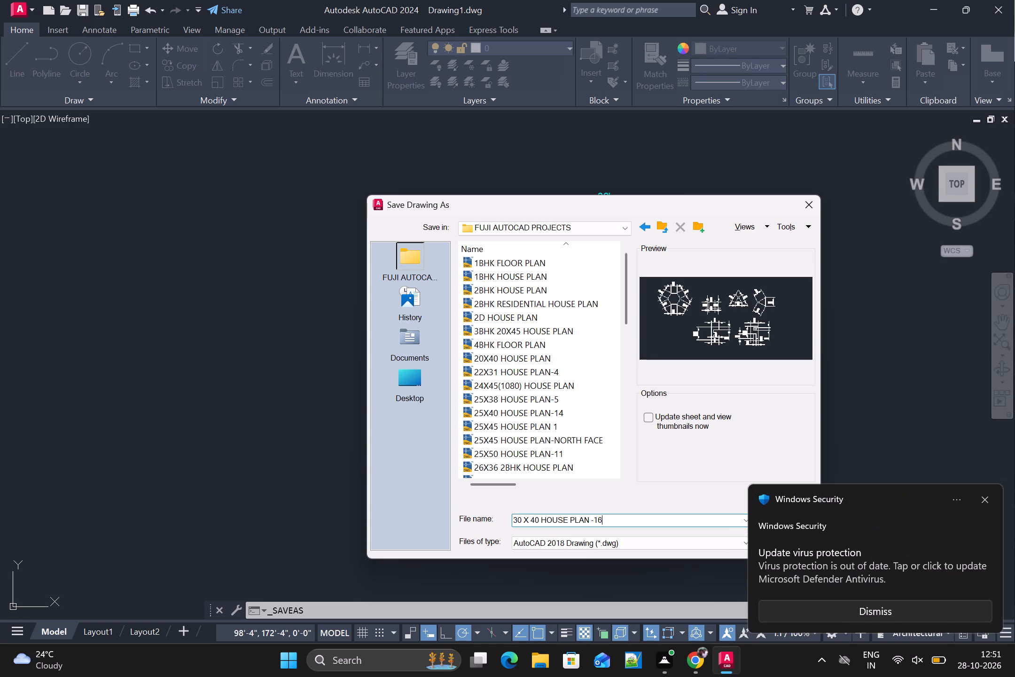
Check the existing plan names in the folder, change the file name to 30 X 40 HOUSE PLAN -17 and save the drawing.
click(984, 496)
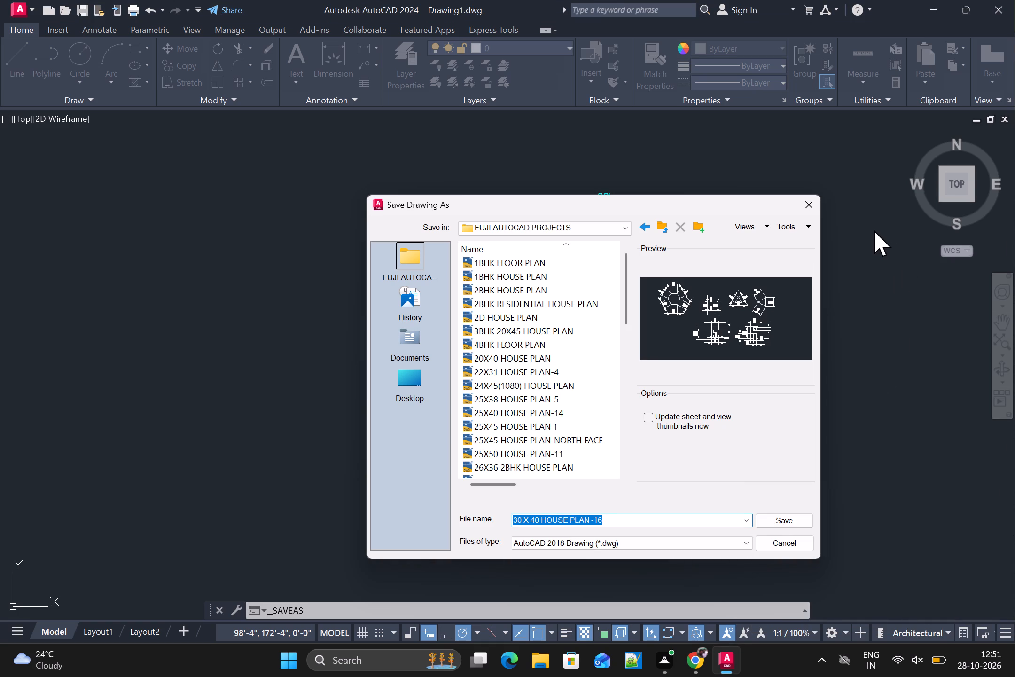
scroll(606, 352, down, 4)
scroll(578, 405, down, 1)
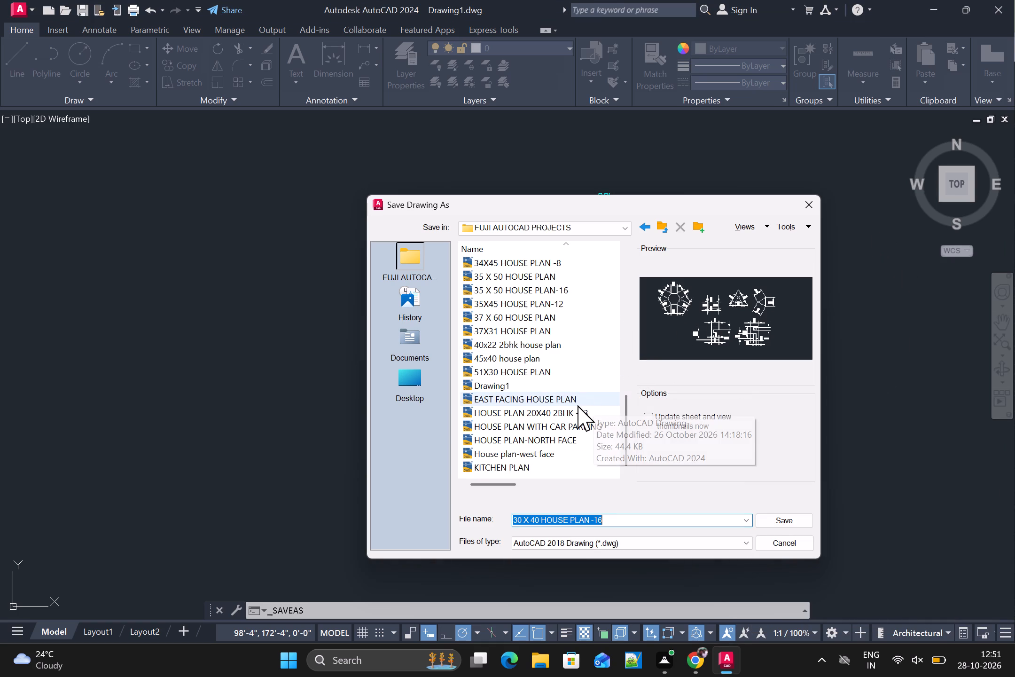
click(611, 518)
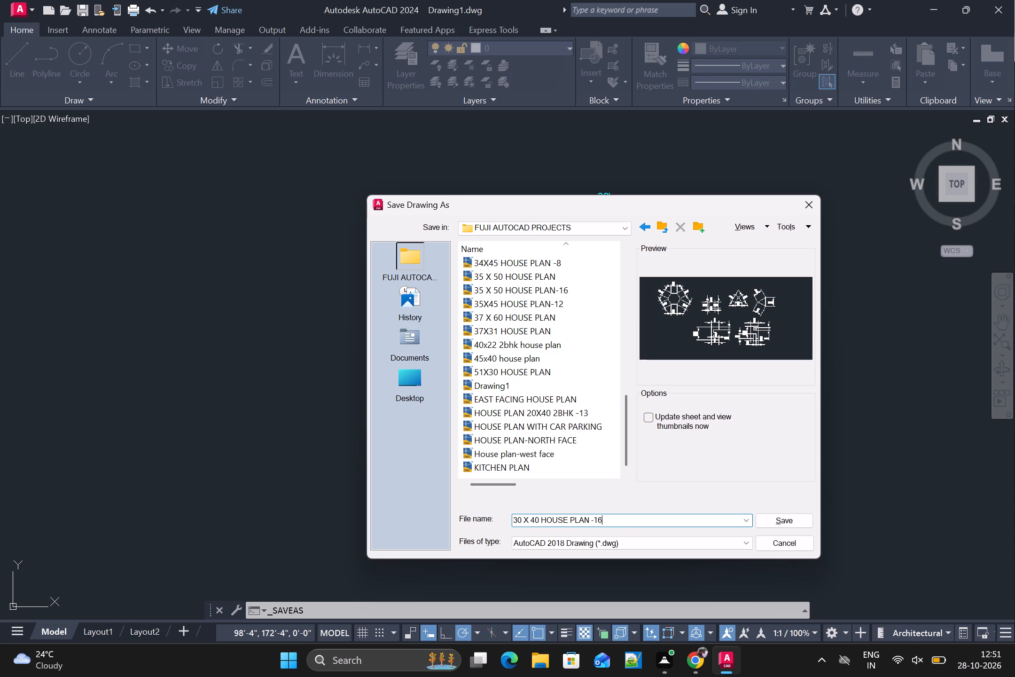
key(BackSpace)
key(7)
scroll(529, 372, down, 2)
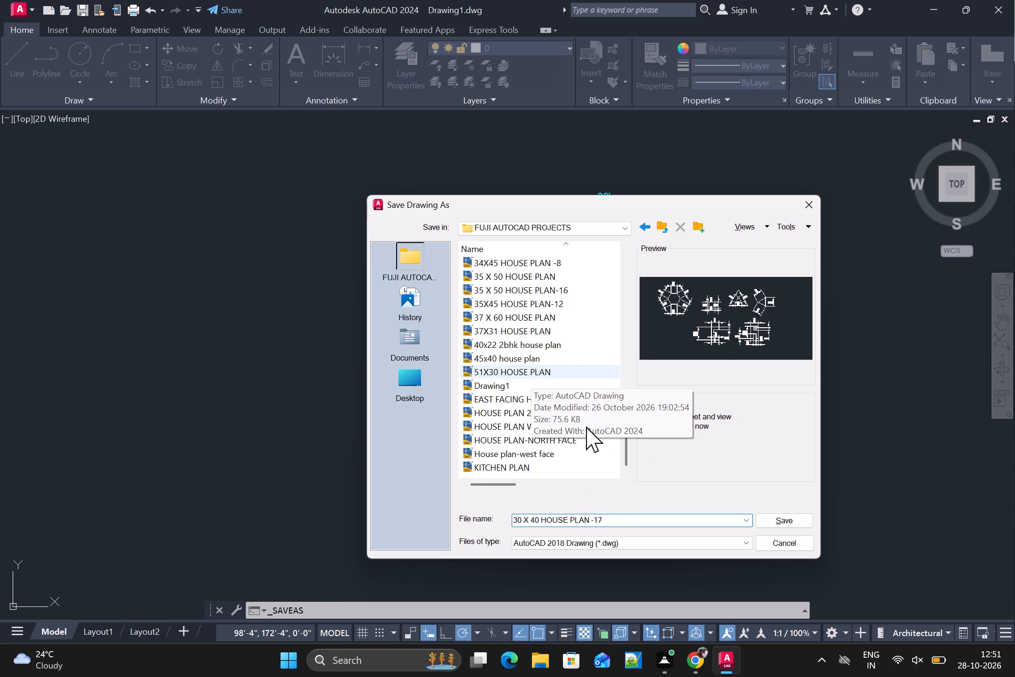
click(776, 520)
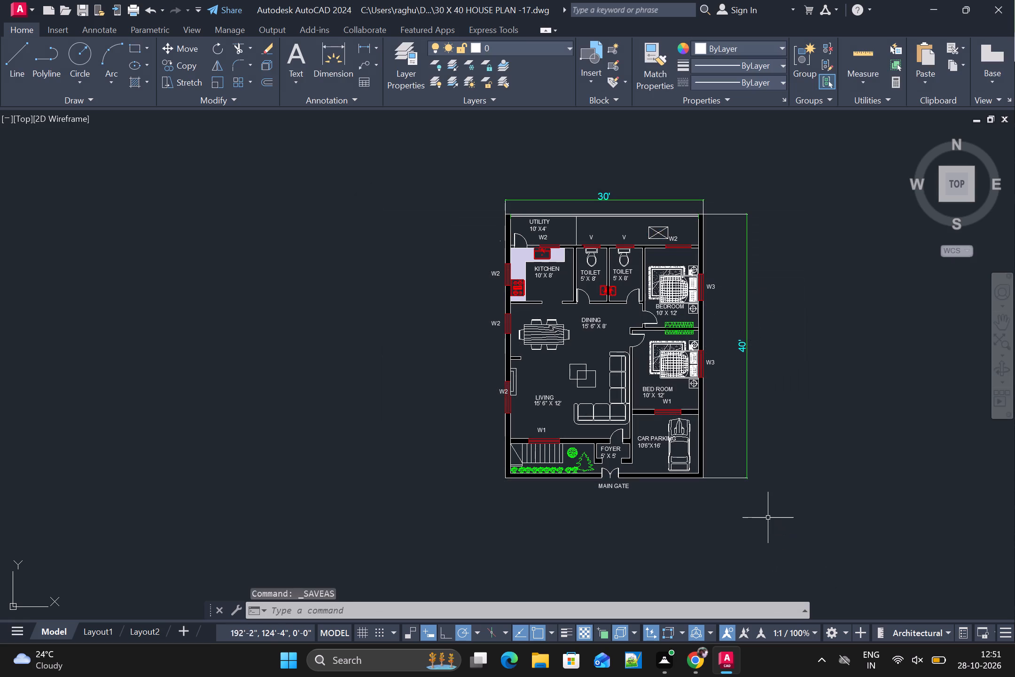
Open the program options, review the file saving and log file settings, and accept them.
middle_drag(733, 509, 606, 493)
scroll(668, 423, up, 1)
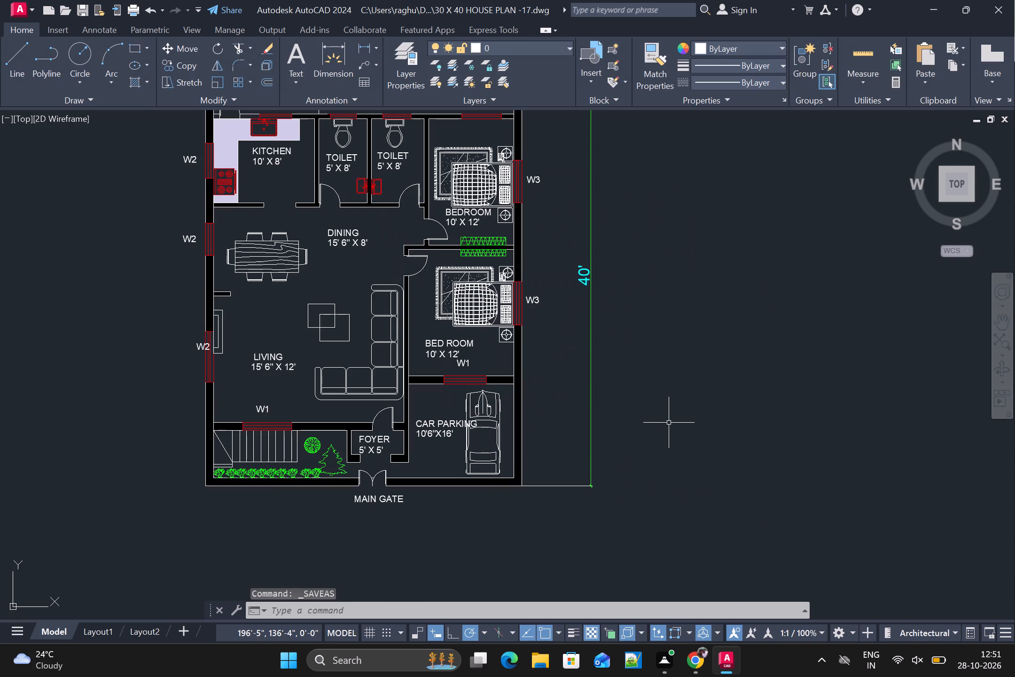
middle_drag(671, 427, 777, 490)
scroll(774, 486, down, 1)
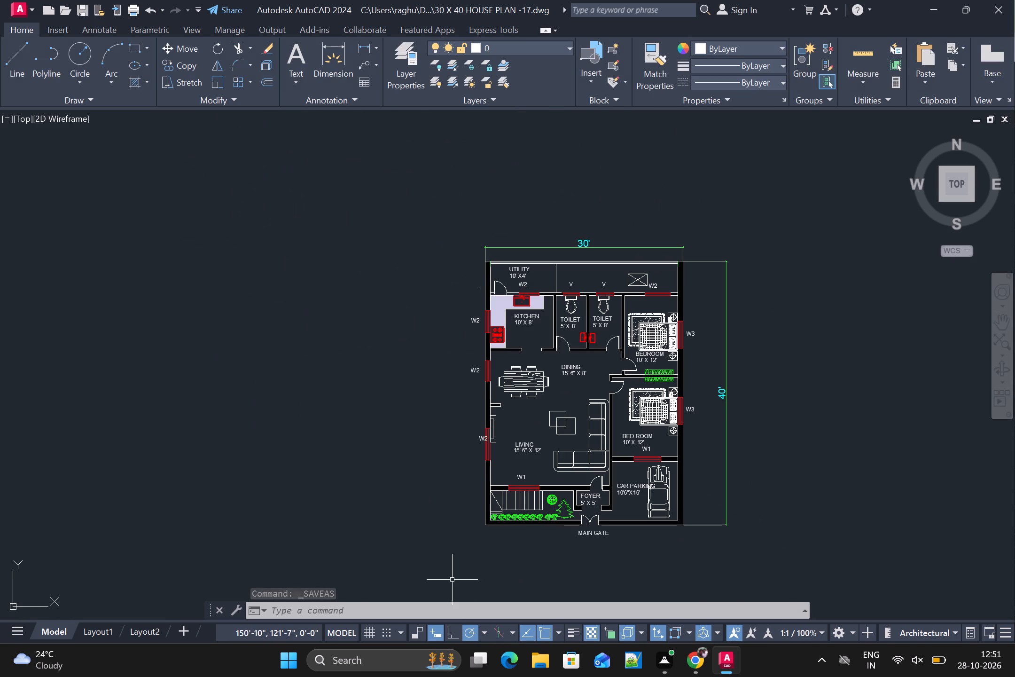
click(422, 611)
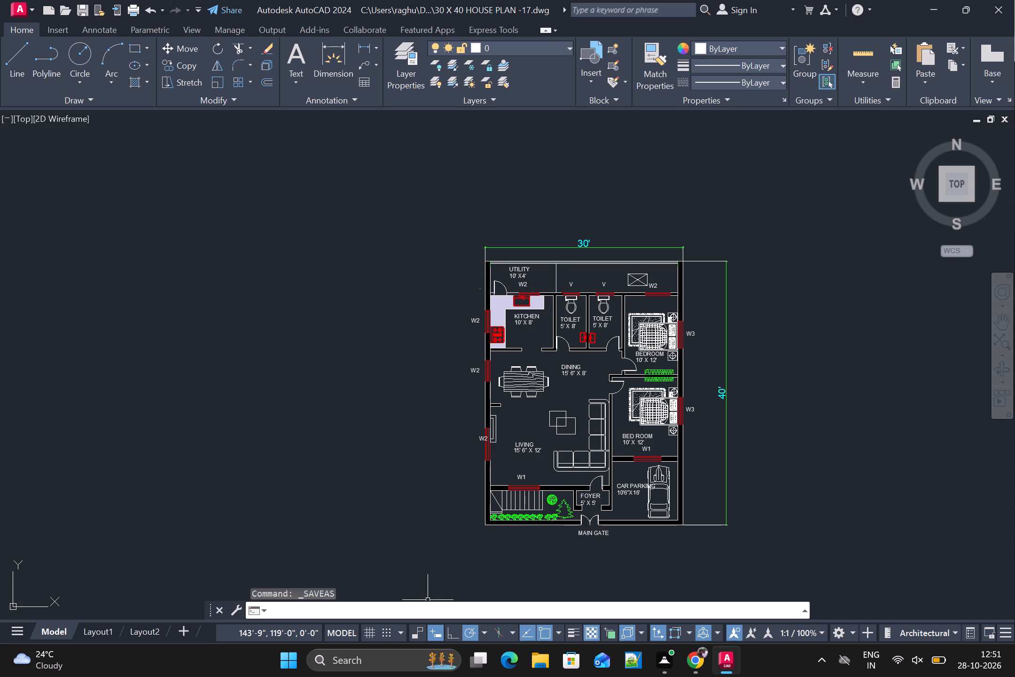
text(OPTIONS)
key(Return)
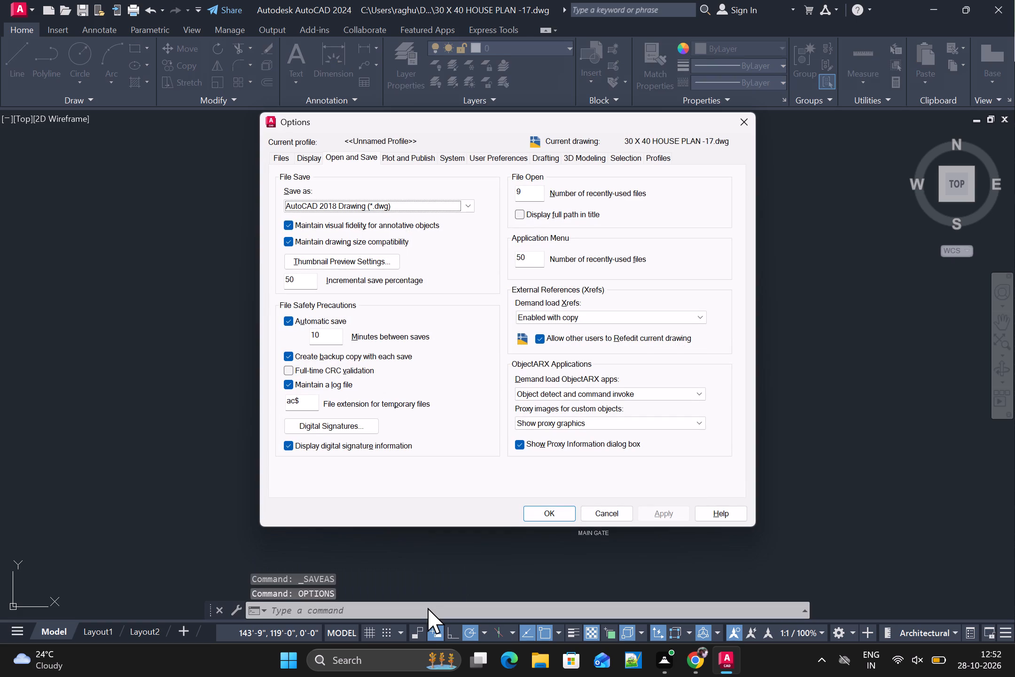
click(547, 510)
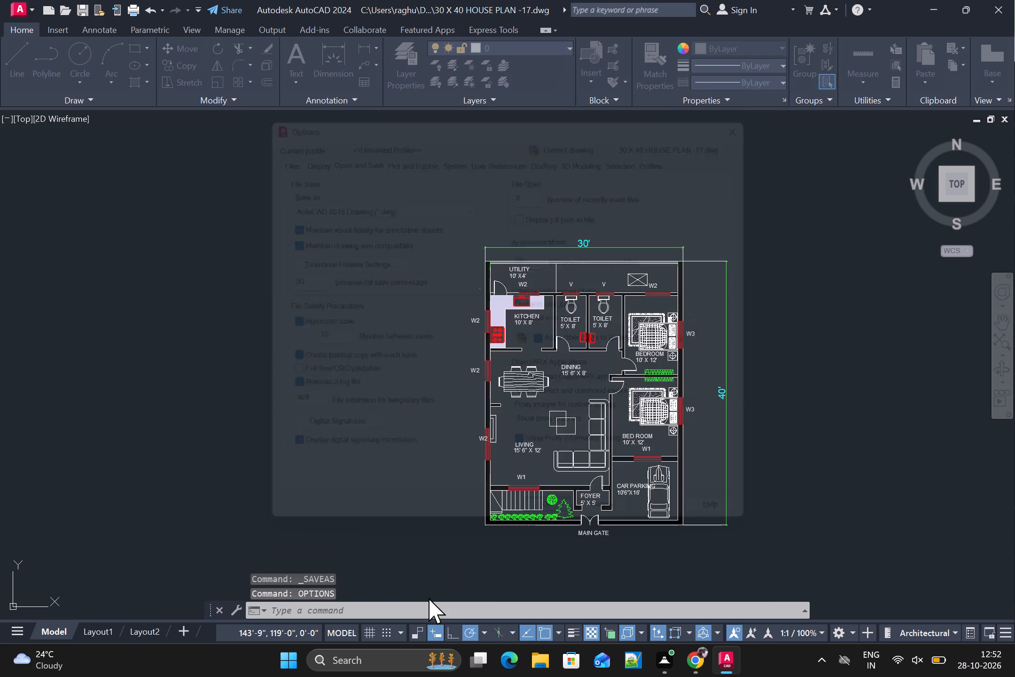
Query the LOGFILENAME system variable for the drawing's log file path.
click(426, 600)
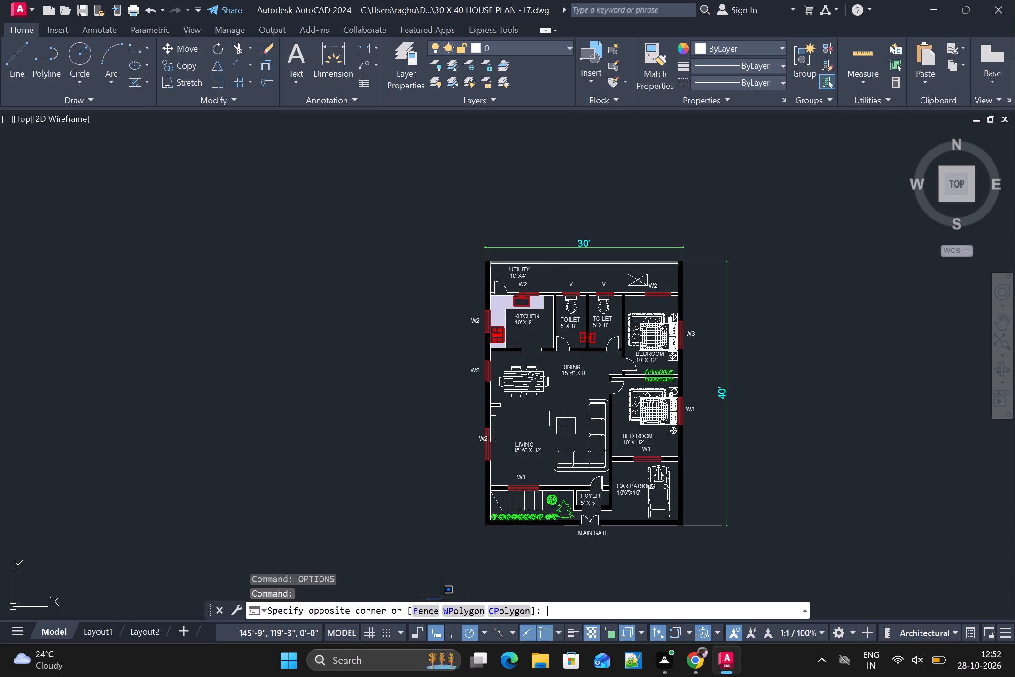
key(Escape)
click(497, 605)
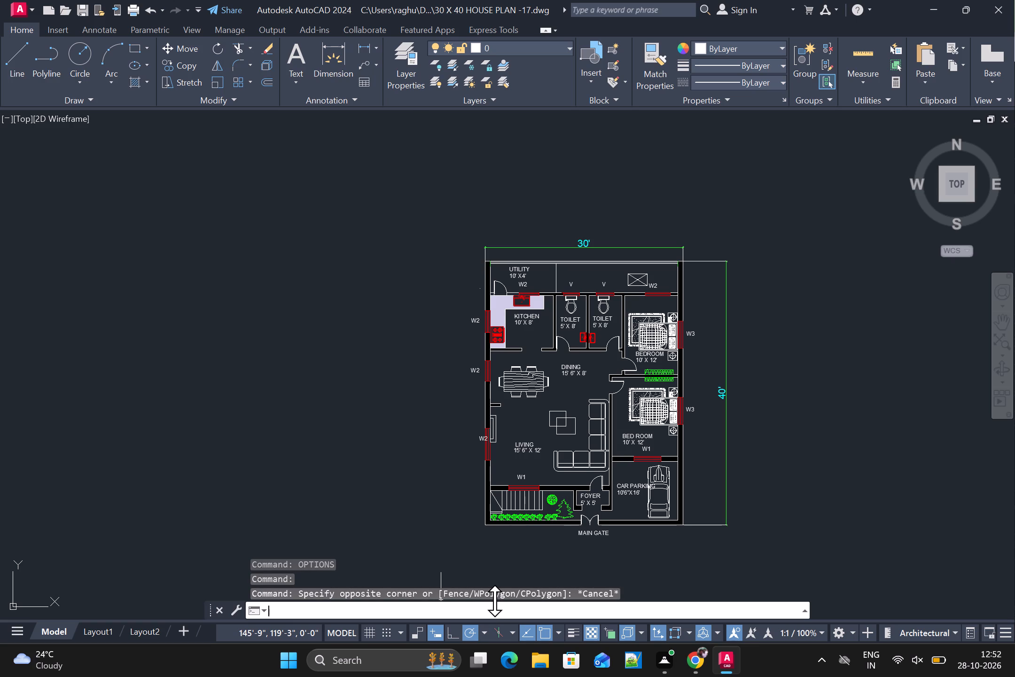
text(LLOGFILENAME)
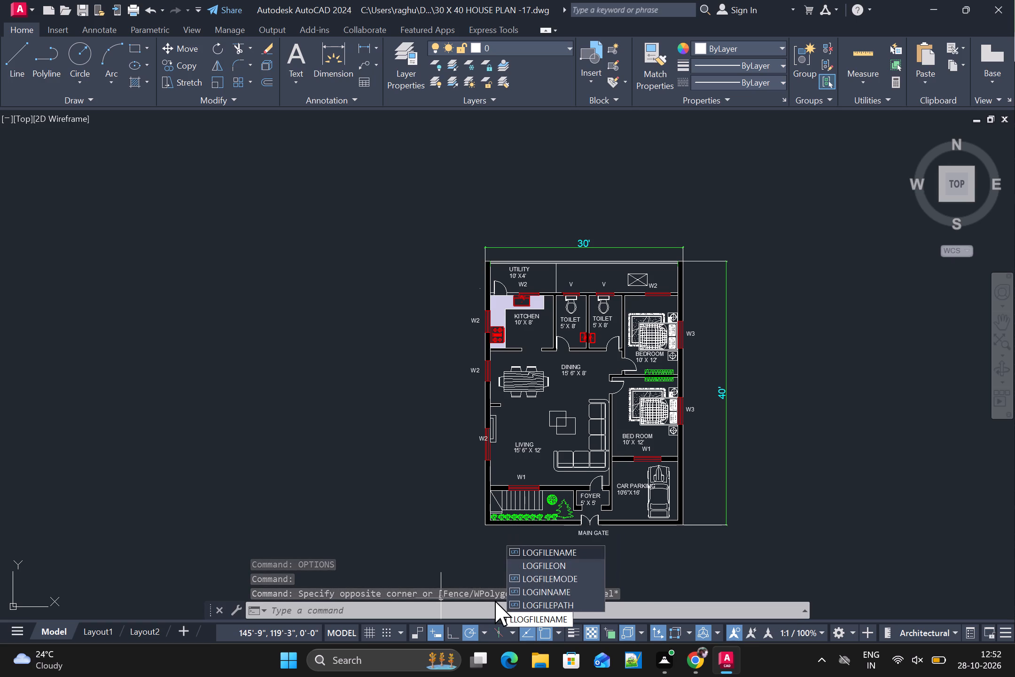
key(Return)
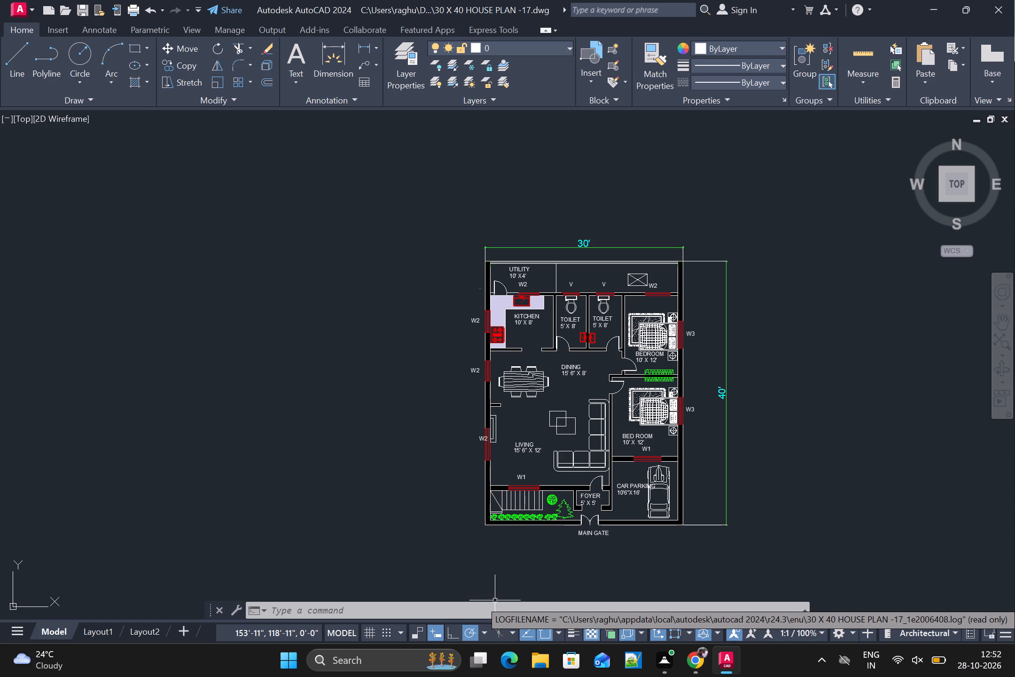
Set up a plot with the previous plot settings, using a window around the whole floor plan as plot area, and apply it to the layout.
click(386, 613)
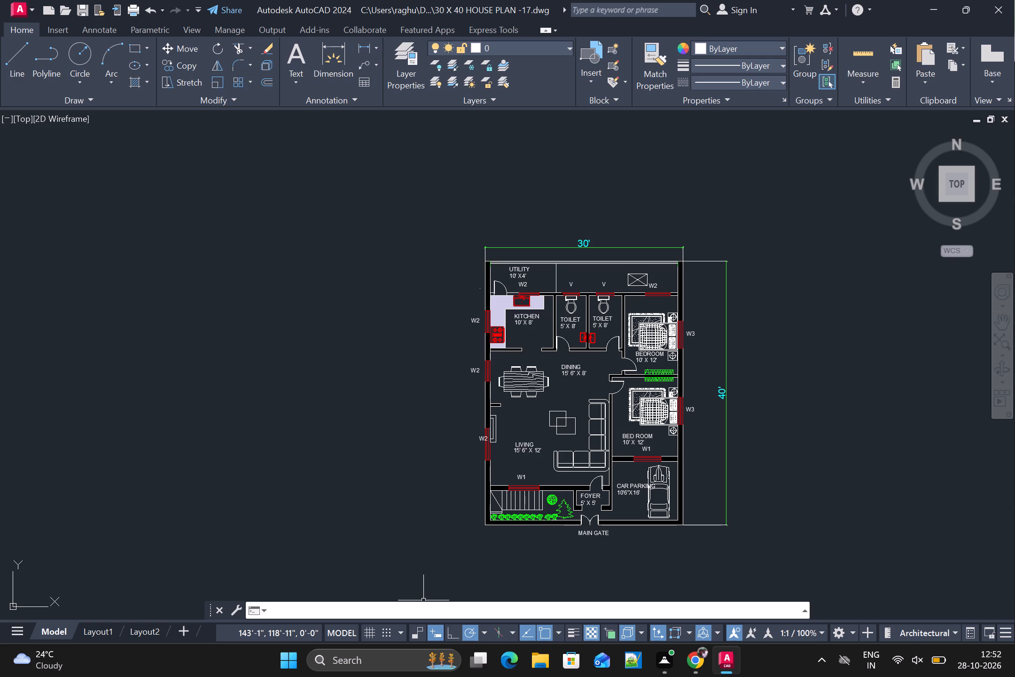
key(ctrl+p)
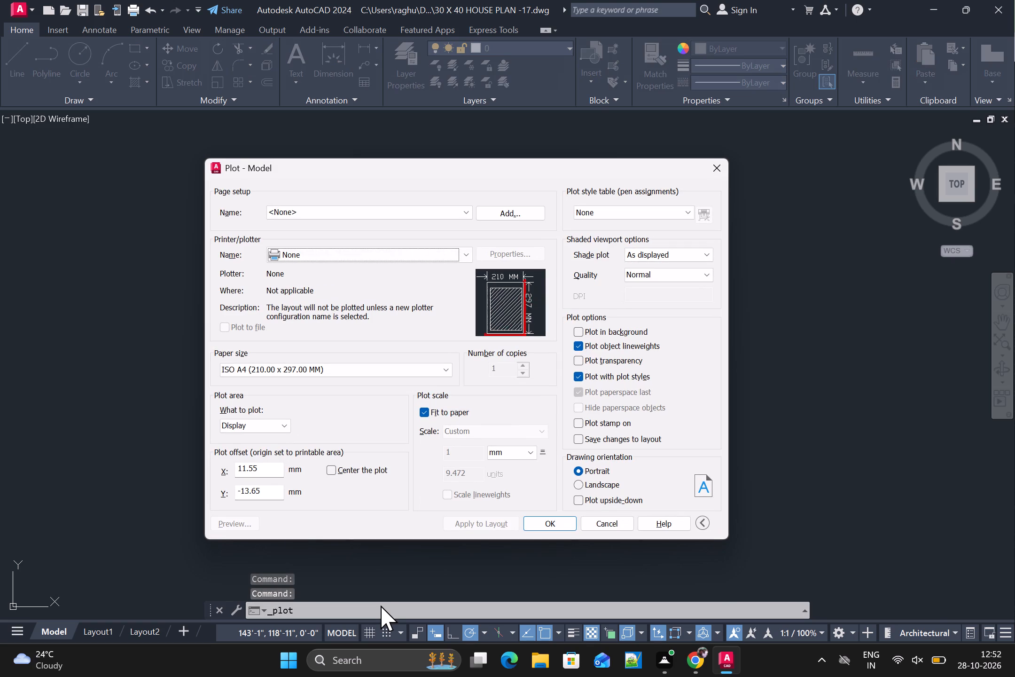
click(398, 219)
click(375, 235)
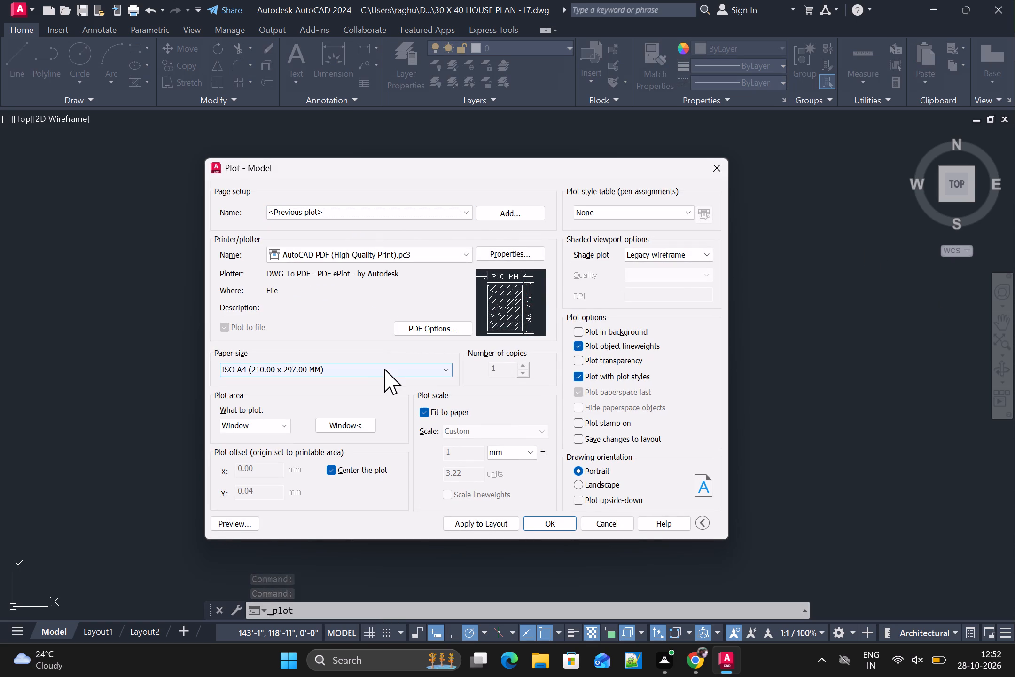
click(351, 421)
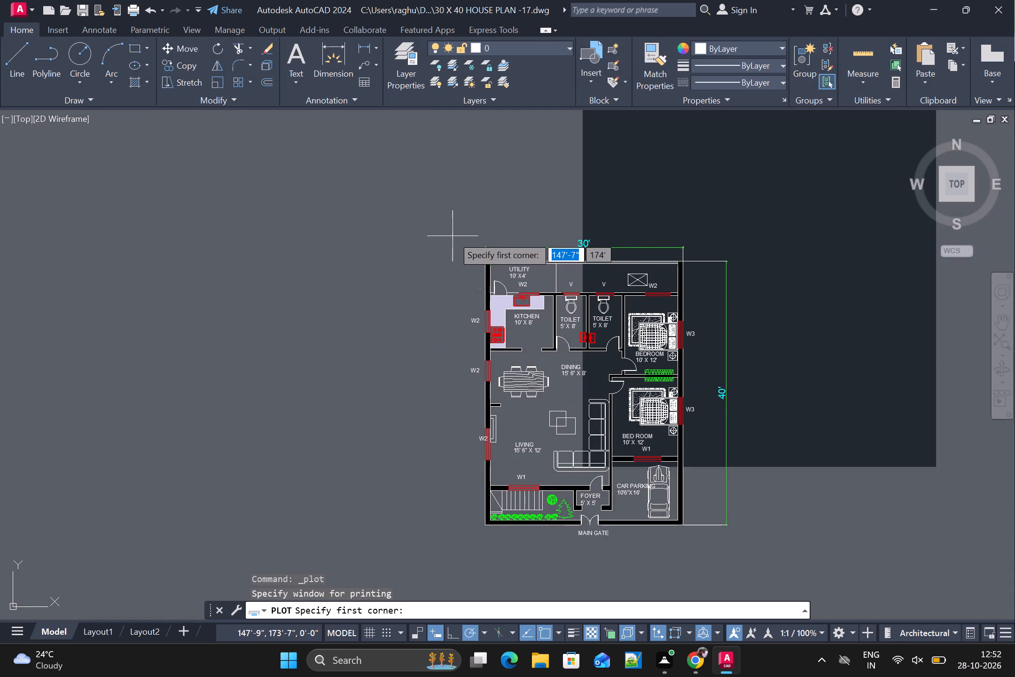
click(453, 231)
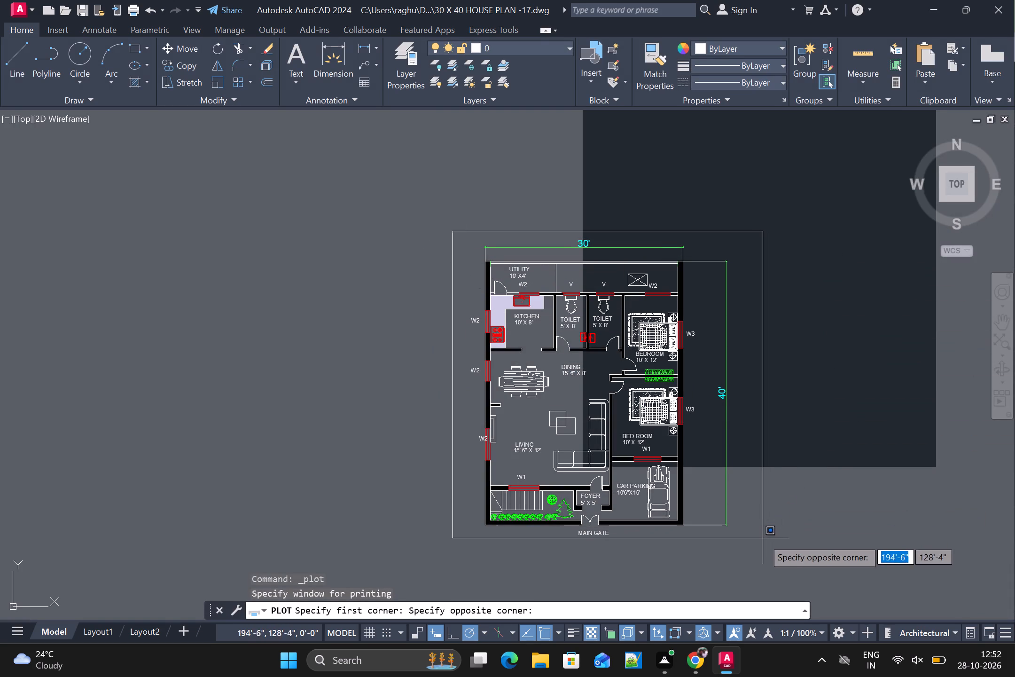
click(759, 546)
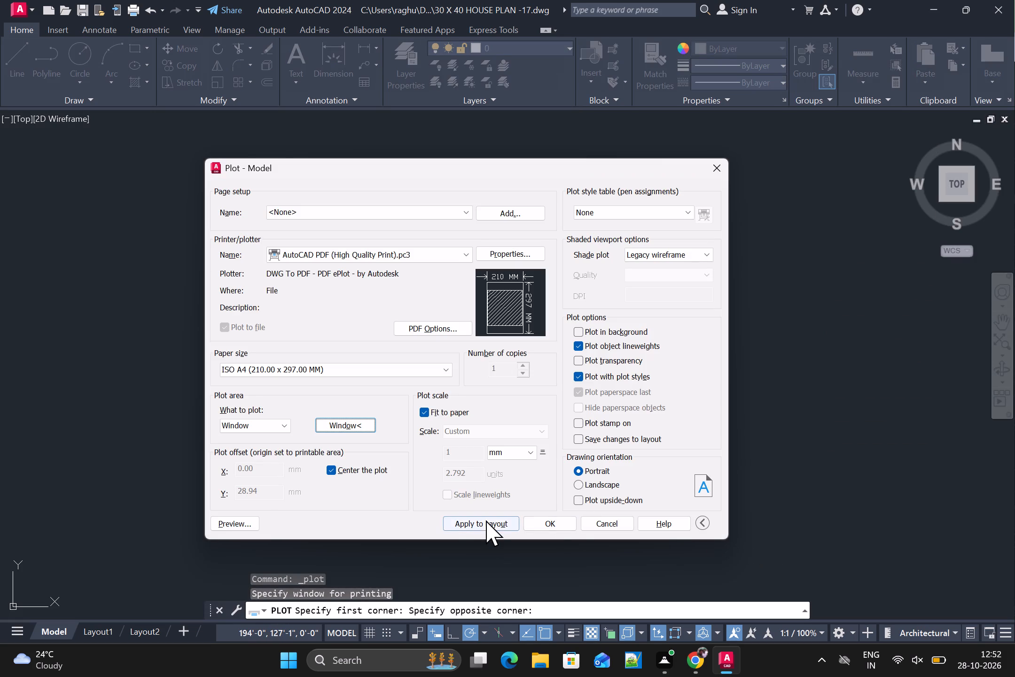
click(486, 520)
Plot the plan to 30 X 40 HOUSE PLAN -17-Model.pdf in the FUJI AUTOCAD PROJECTS folder on the Desktop.
click(570, 524)
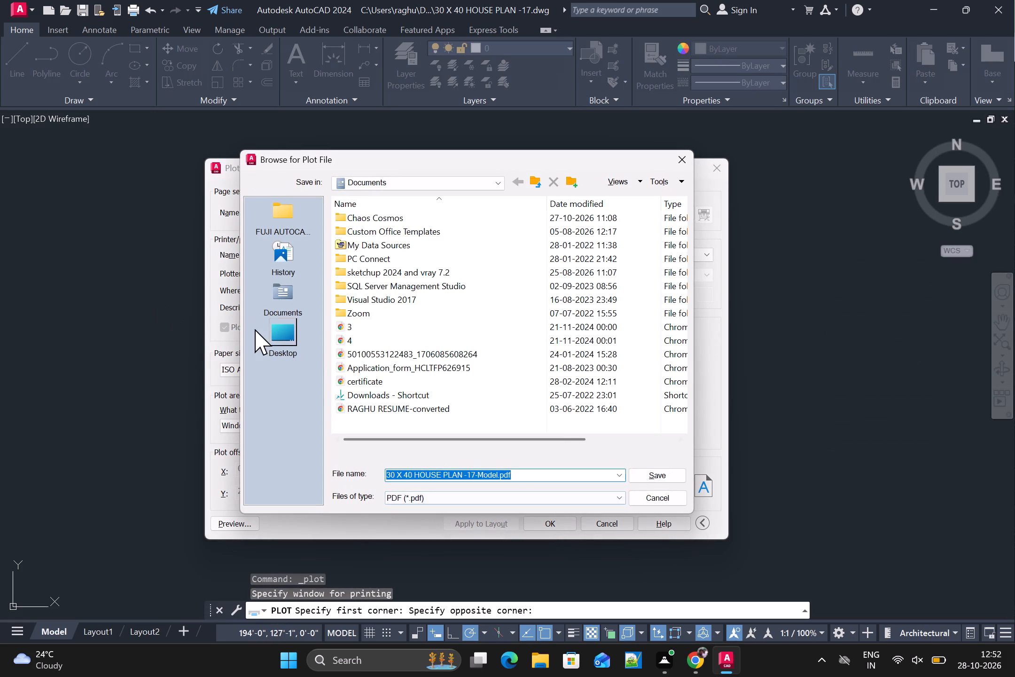
click(269, 331)
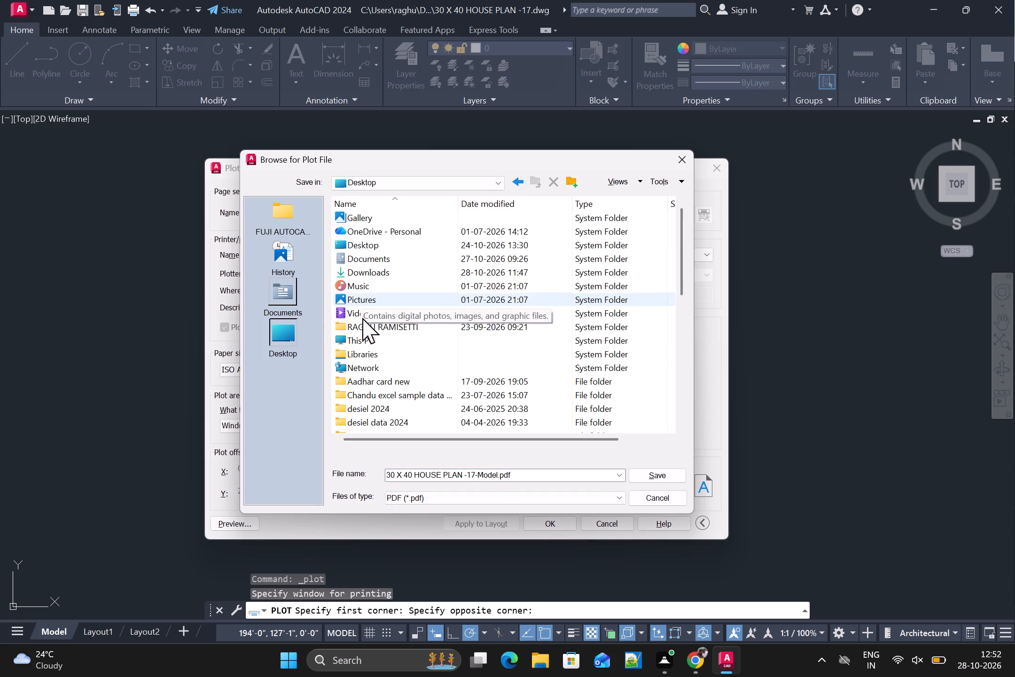
scroll(364, 368, down, 1)
double_click(387, 275)
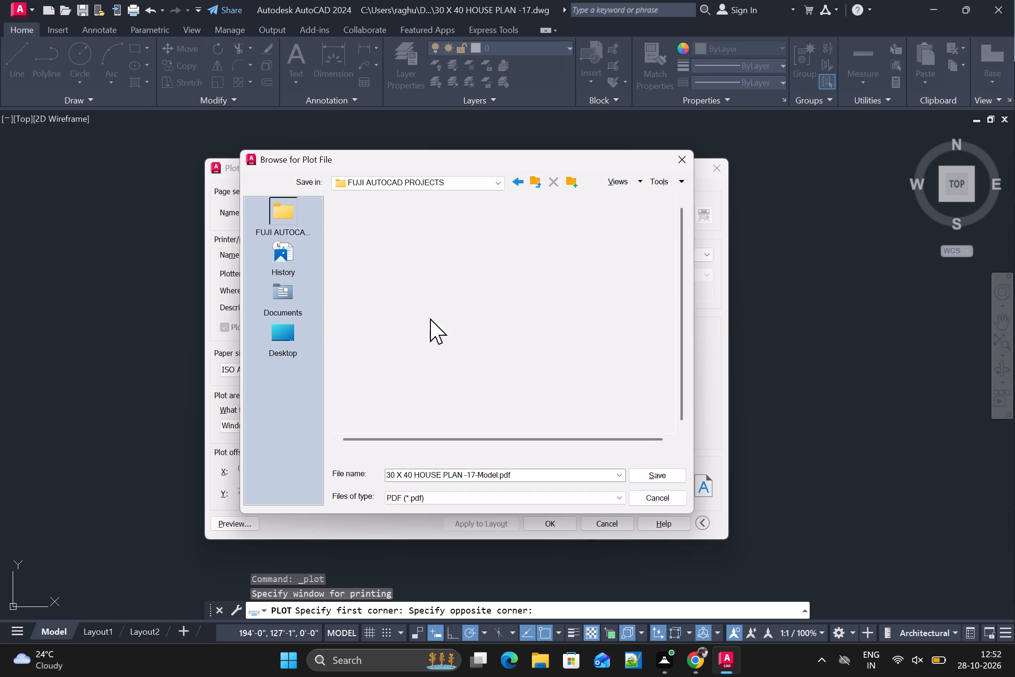
click(645, 477)
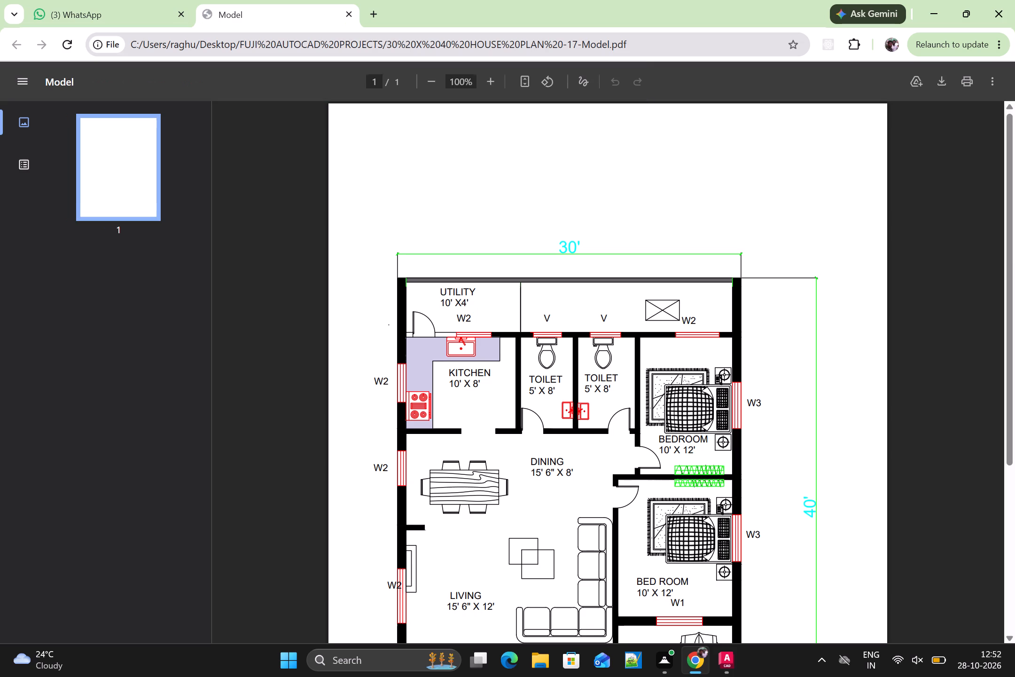
Examine the plotted PDF in Chrome and look over the floor plan in AutoCAD, switching between the two.
scroll(625, 469, down, 2)
scroll(625, 469, up, 1)
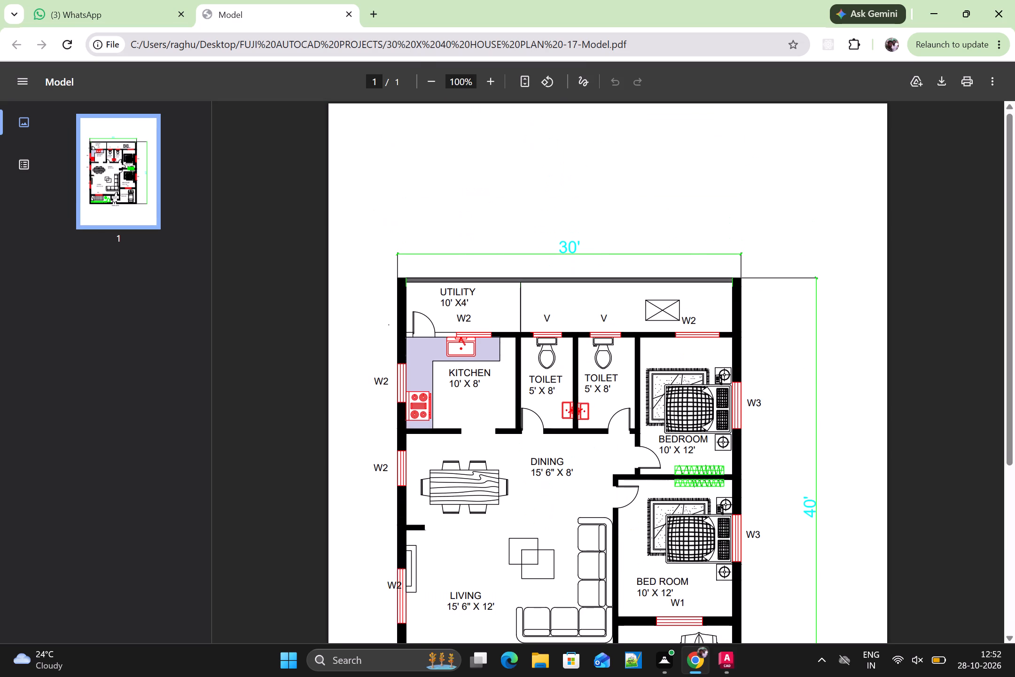
key(alt+Tab)
scroll(584, 444, down, 1)
middle_drag(619, 443, 483, 390)
scroll(480, 367, up, 1)
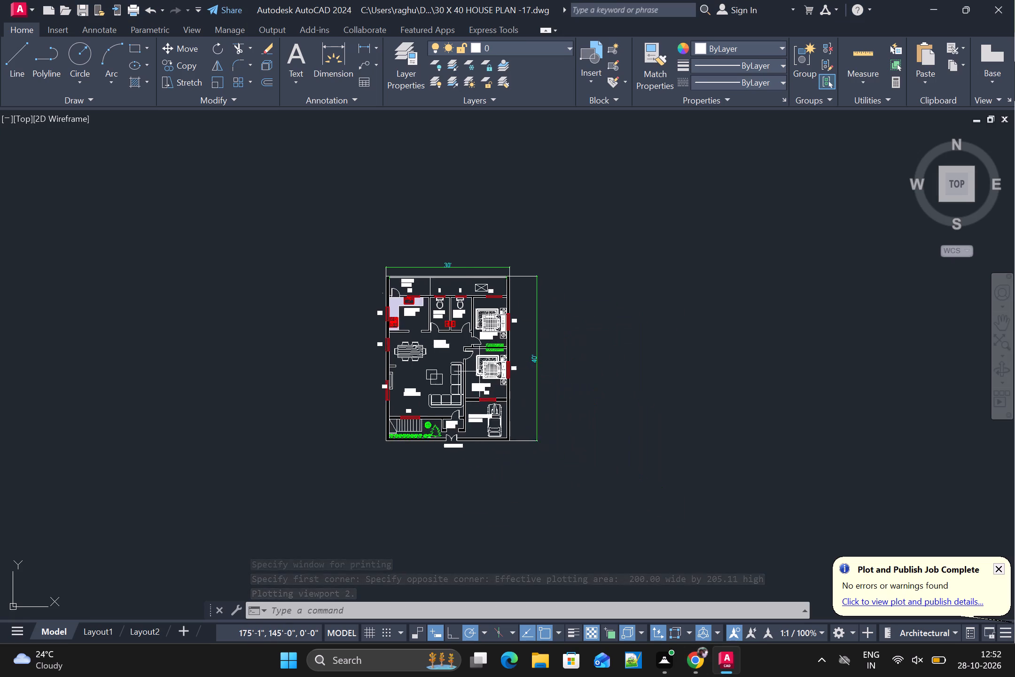
scroll(481, 365, up, 1)
middle_drag(483, 365, 561, 367)
scroll(486, 365, up, 1)
scroll(562, 366, down, 1)
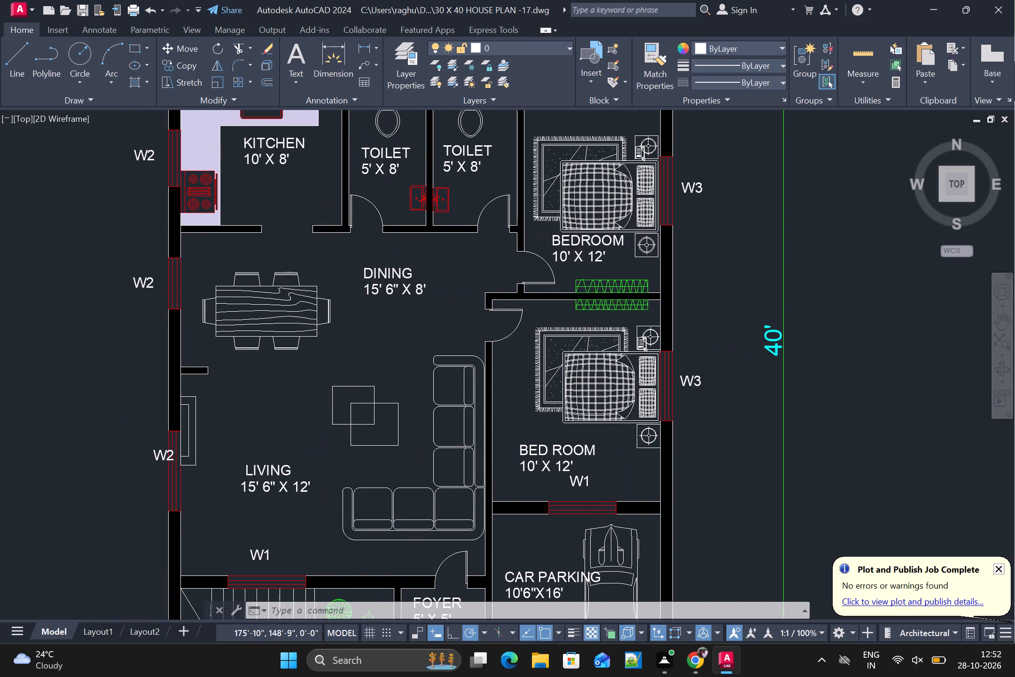
scroll(562, 366, down, 1)
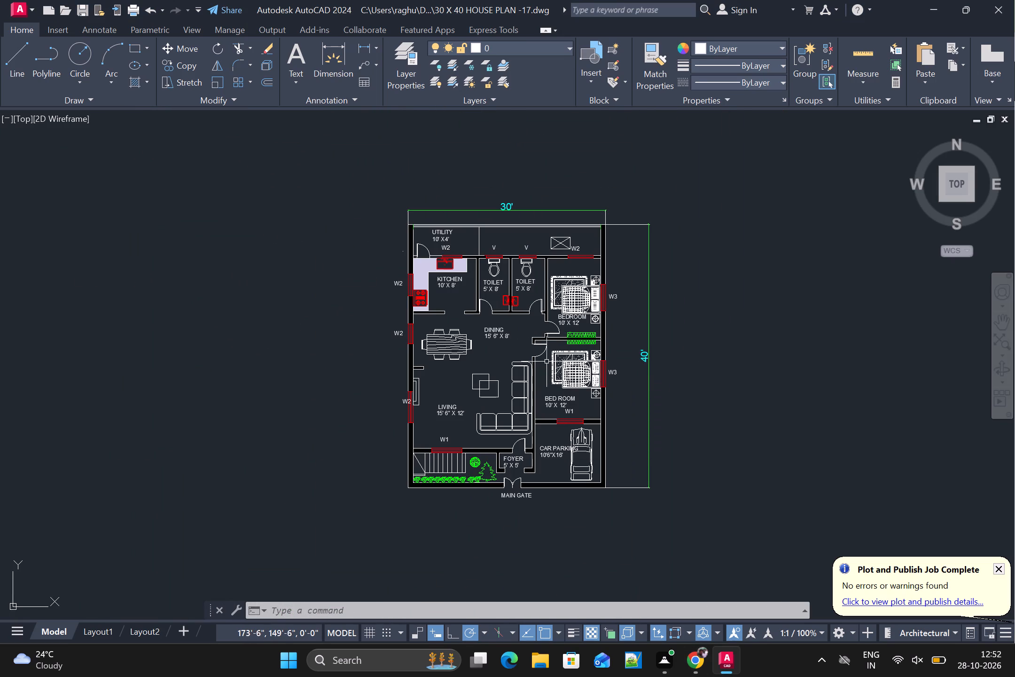
key(alt+Tab)
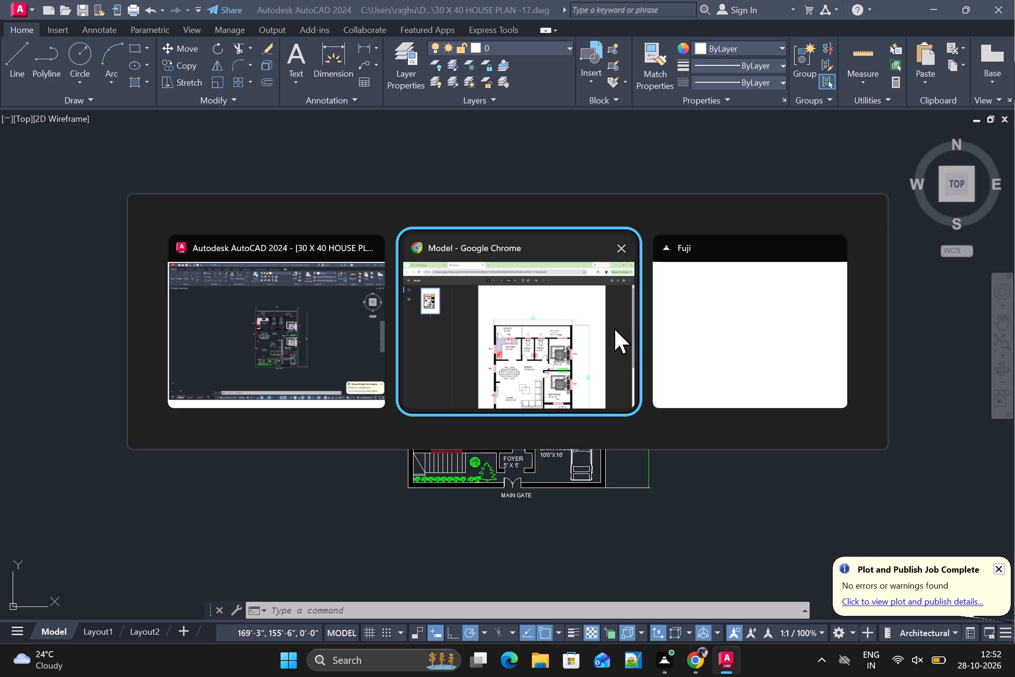
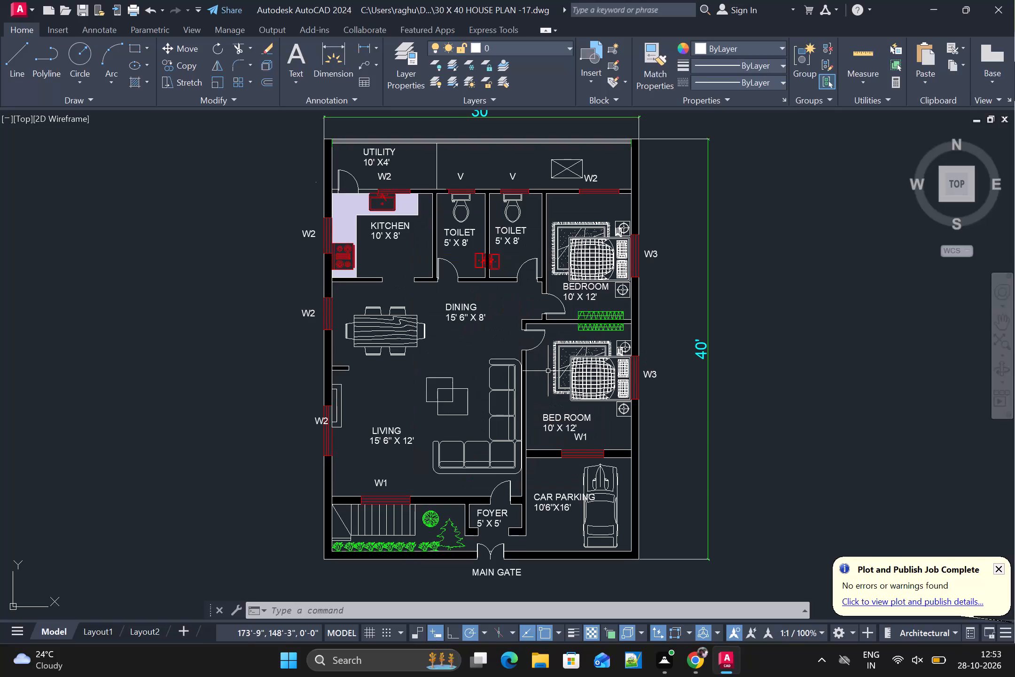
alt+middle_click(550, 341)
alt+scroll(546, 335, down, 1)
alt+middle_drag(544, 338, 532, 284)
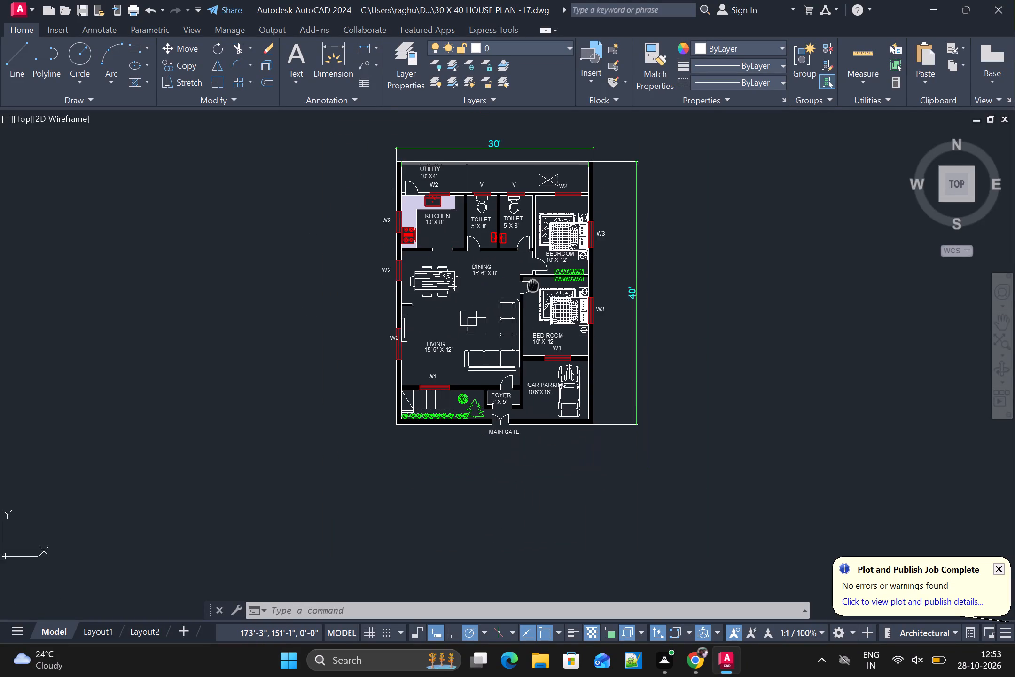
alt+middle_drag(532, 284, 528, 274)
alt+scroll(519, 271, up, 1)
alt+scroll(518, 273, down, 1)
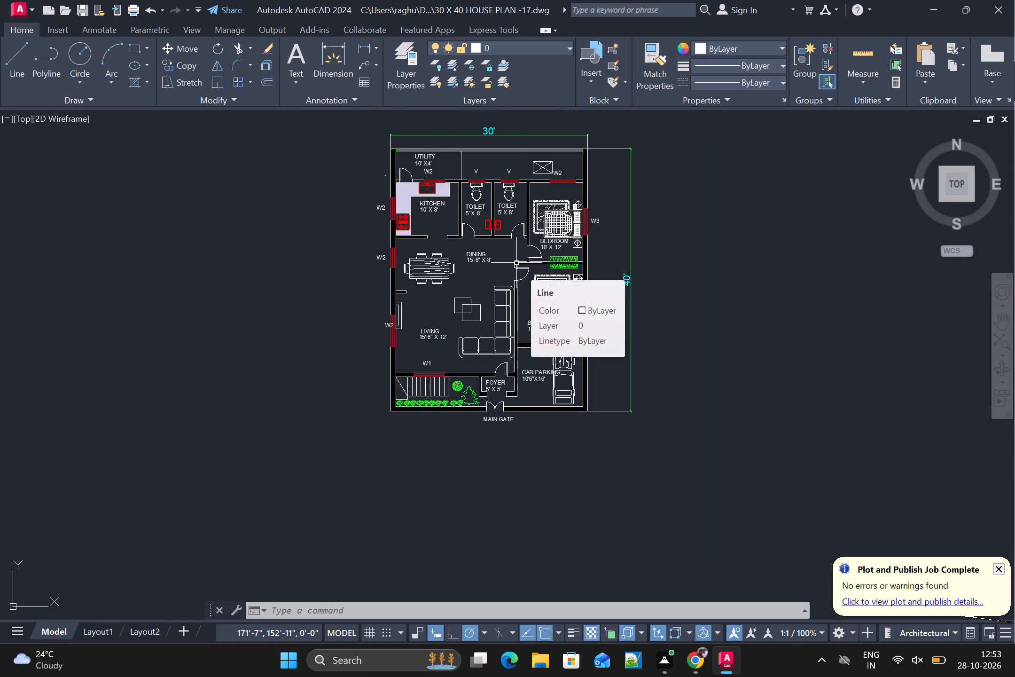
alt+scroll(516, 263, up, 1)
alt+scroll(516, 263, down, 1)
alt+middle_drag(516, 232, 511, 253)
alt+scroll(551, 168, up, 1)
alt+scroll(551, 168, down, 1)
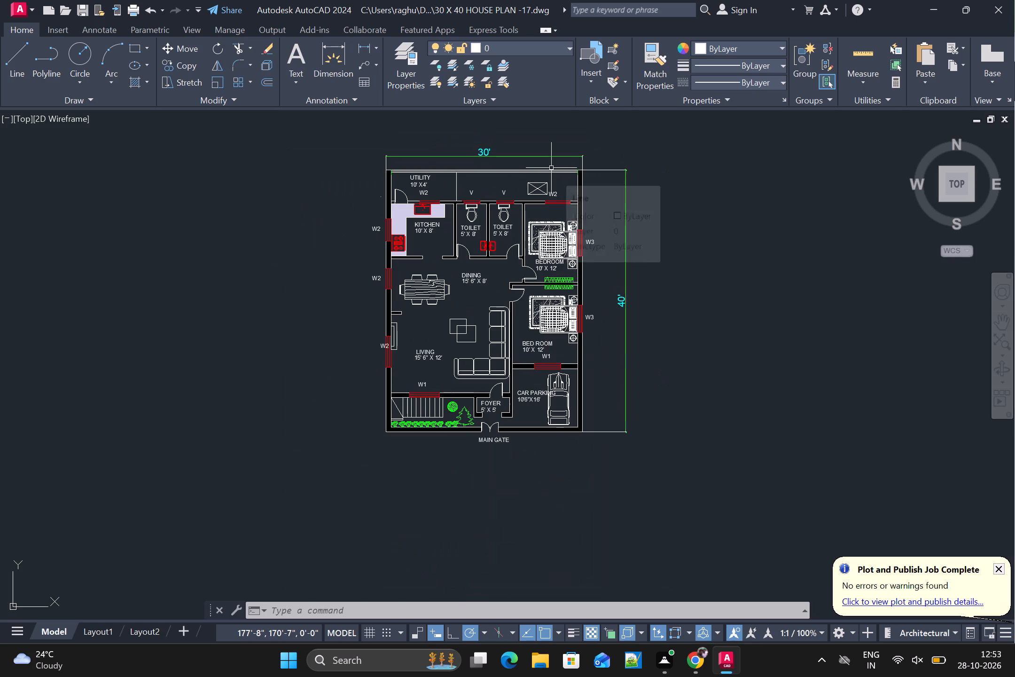
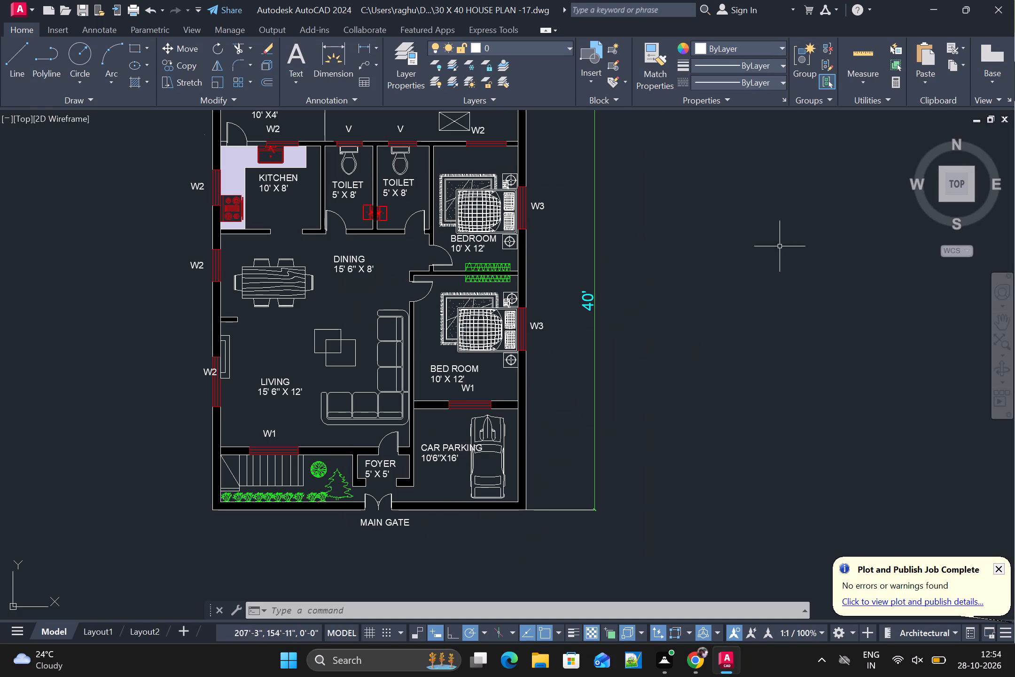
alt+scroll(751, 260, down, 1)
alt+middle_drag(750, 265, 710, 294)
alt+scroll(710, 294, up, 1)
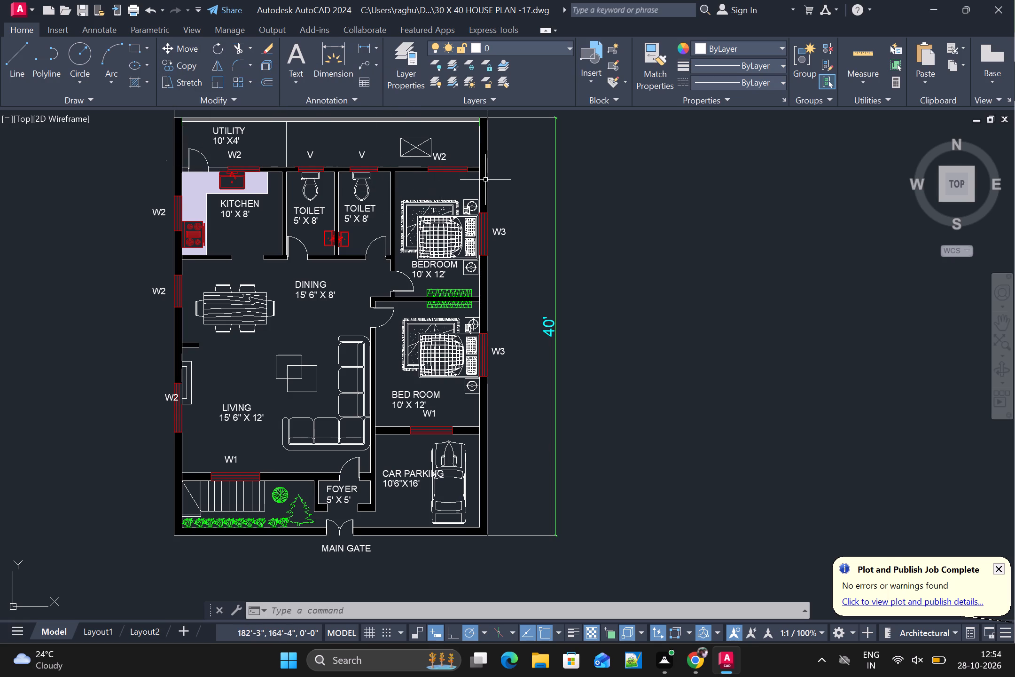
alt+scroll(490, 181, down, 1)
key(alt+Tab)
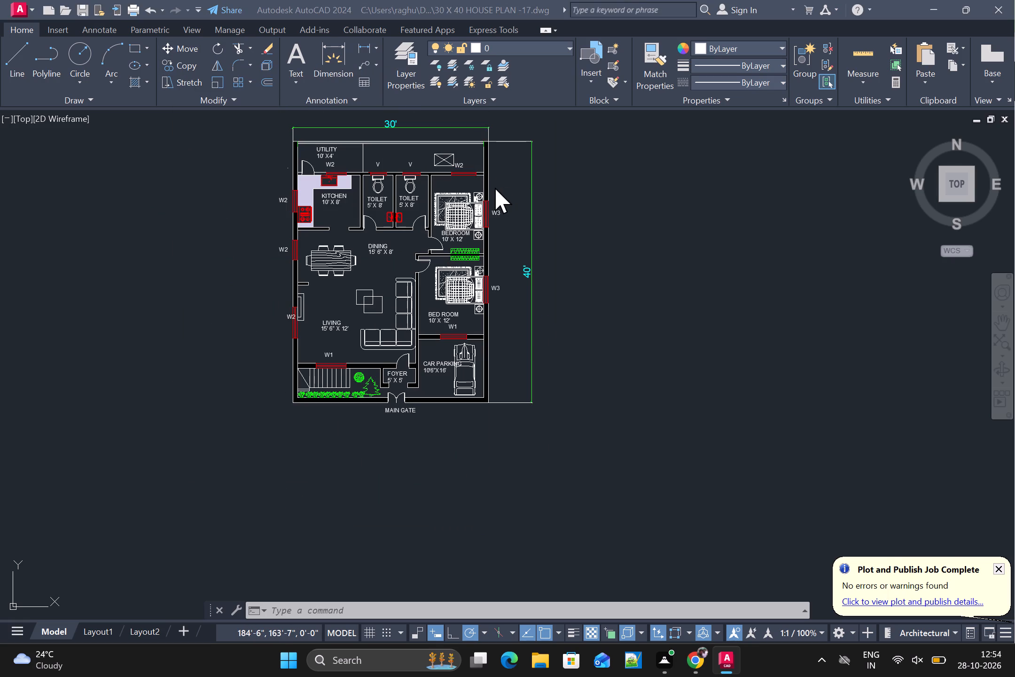
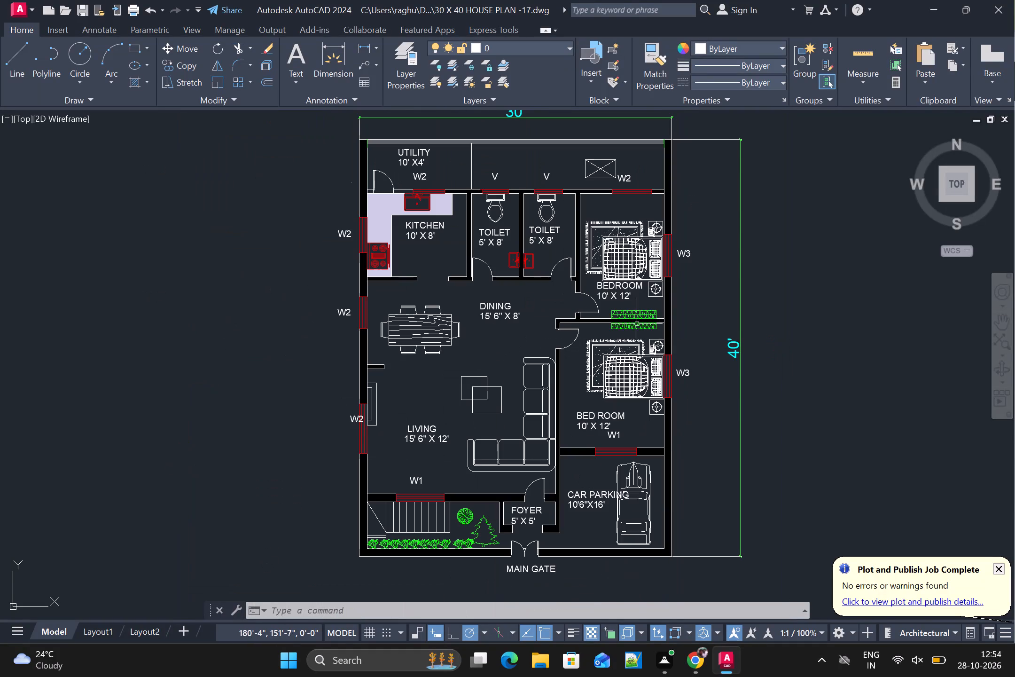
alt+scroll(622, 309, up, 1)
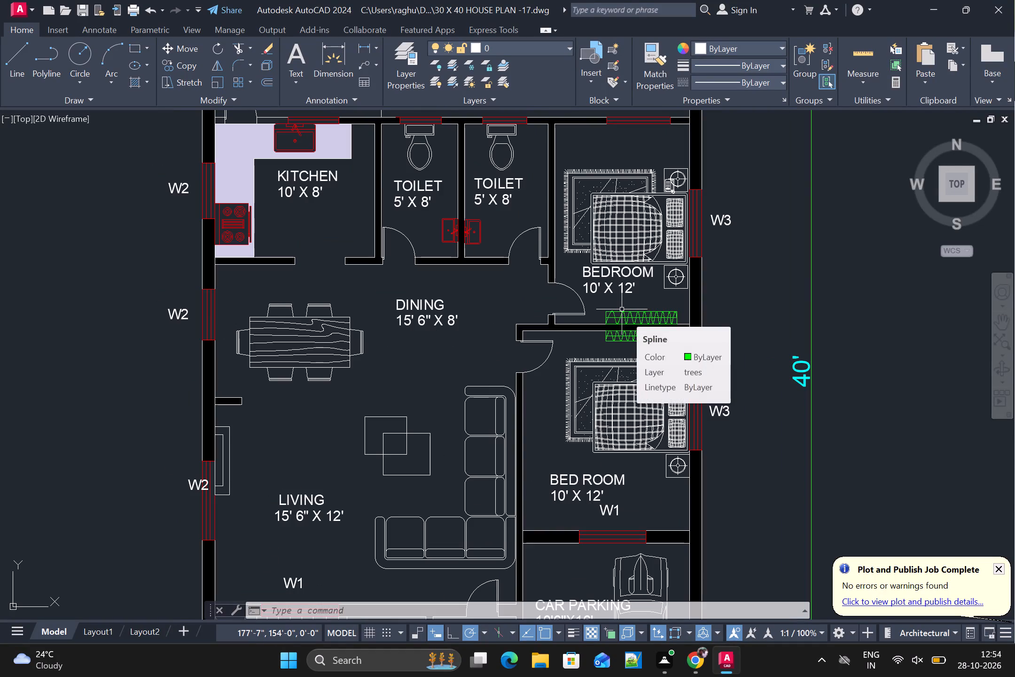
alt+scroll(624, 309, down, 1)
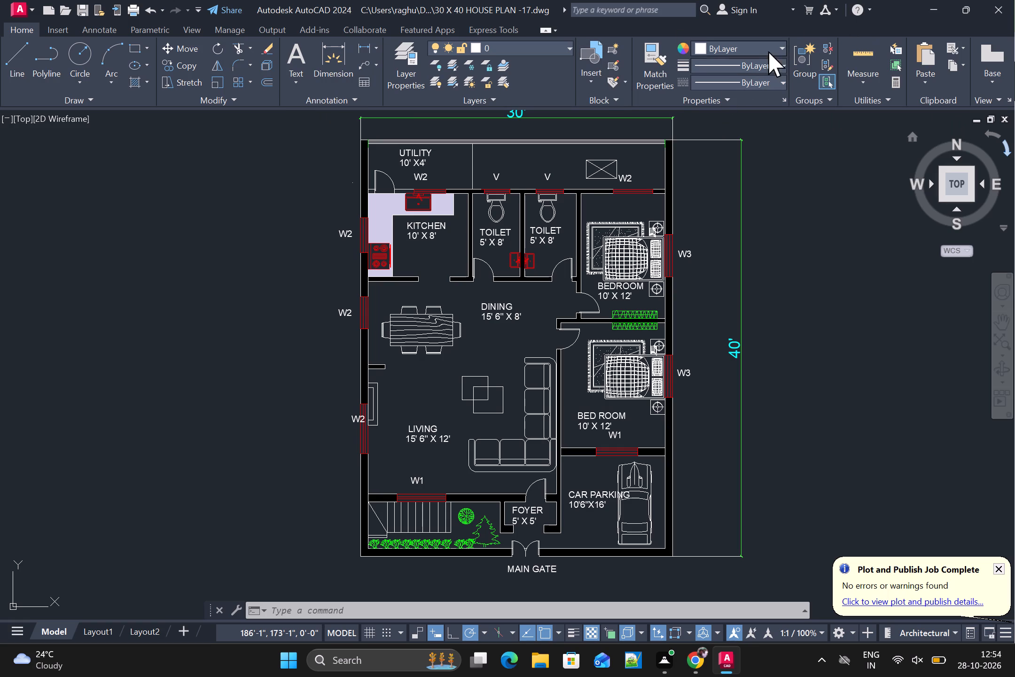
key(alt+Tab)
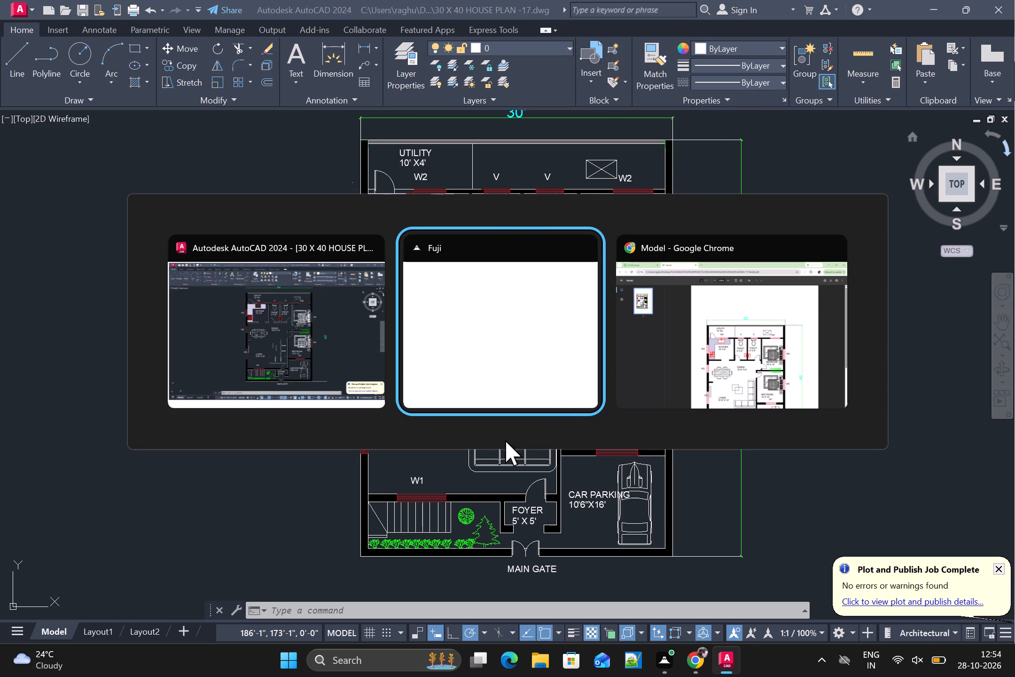